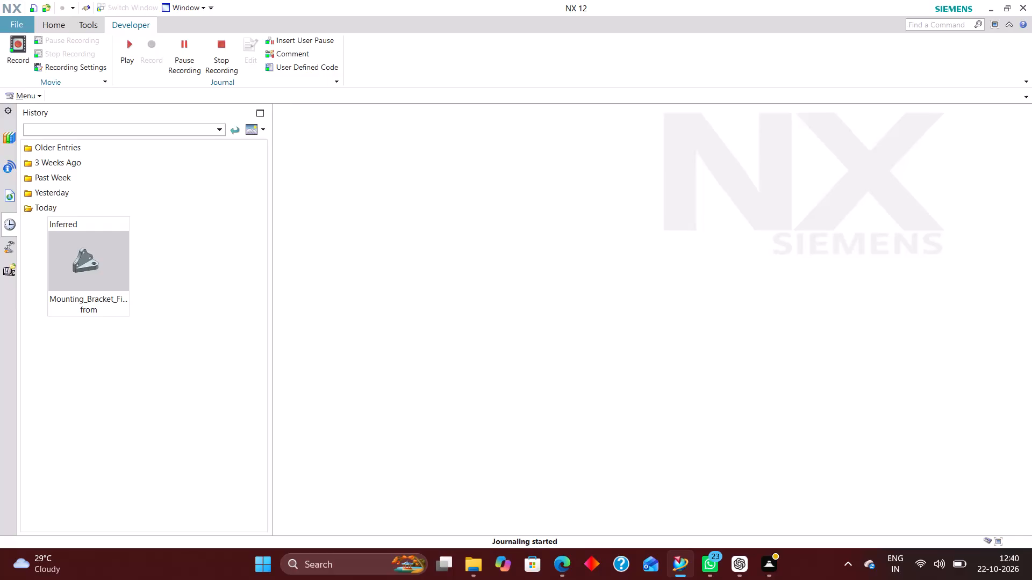
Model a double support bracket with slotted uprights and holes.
Create a new millimetre part from the Model template as model1.prt in the Double_Support_Bracket folder.
click(21, 23)
click(44, 43)
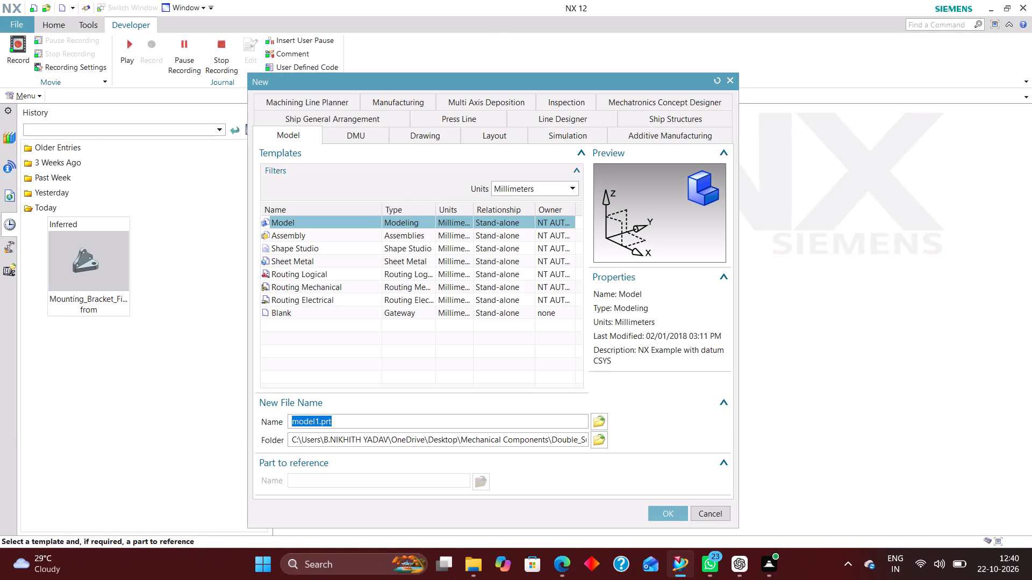
click(601, 442)
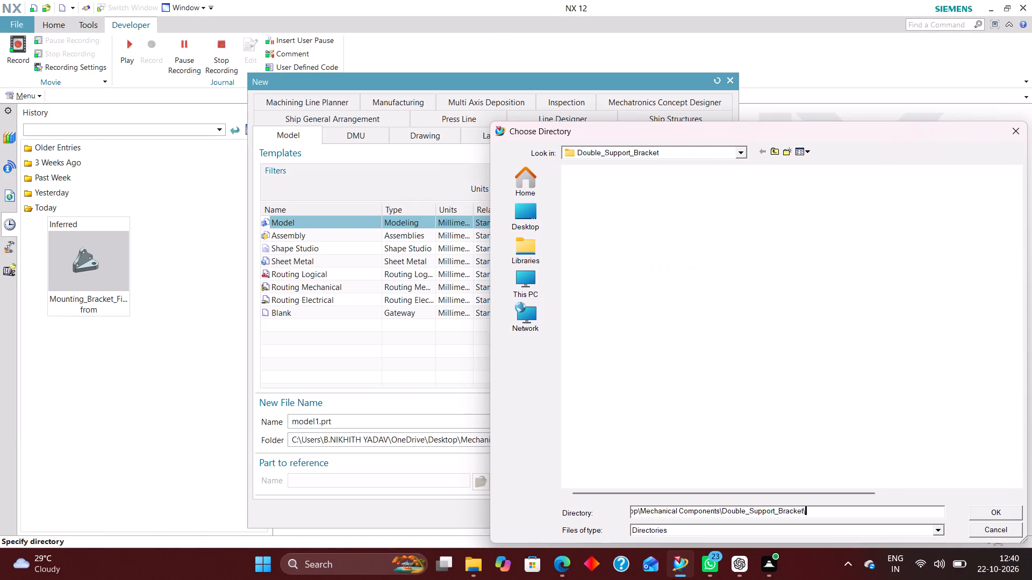
click(1004, 513)
click(673, 514)
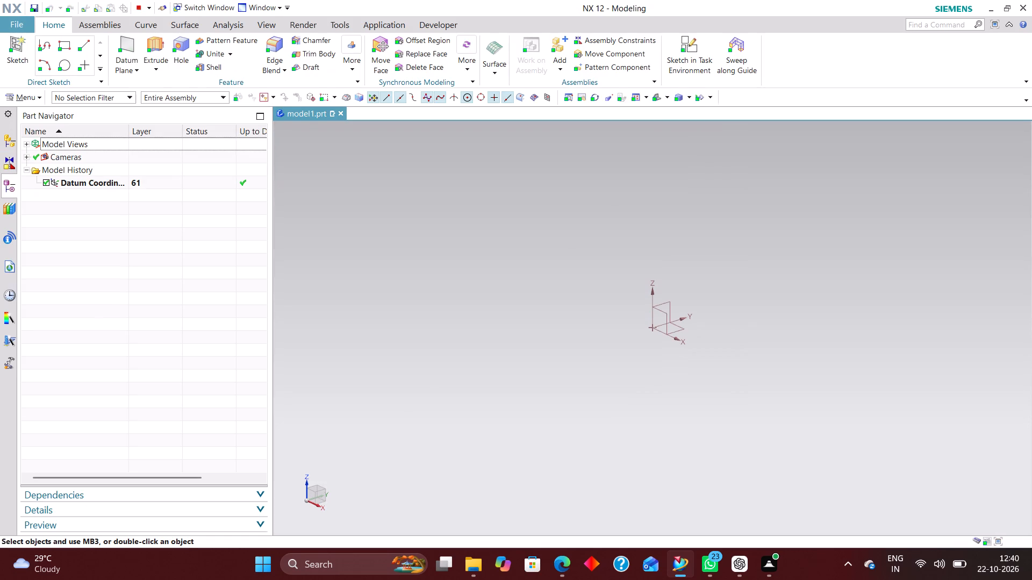
Set the sketch preferences so that dimension labels are displayed as Value.
click(41, 92)
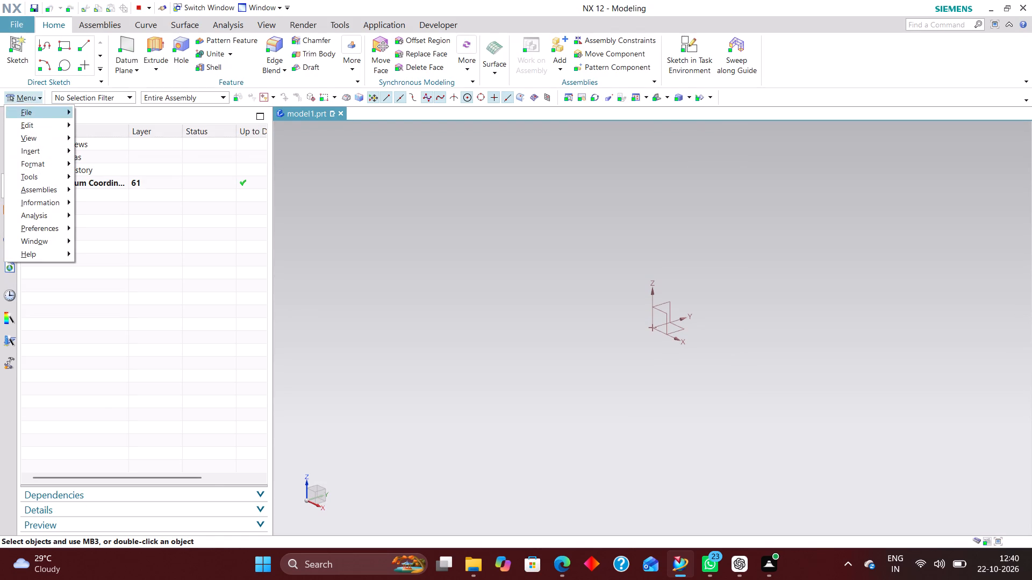
click(56, 227)
click(124, 233)
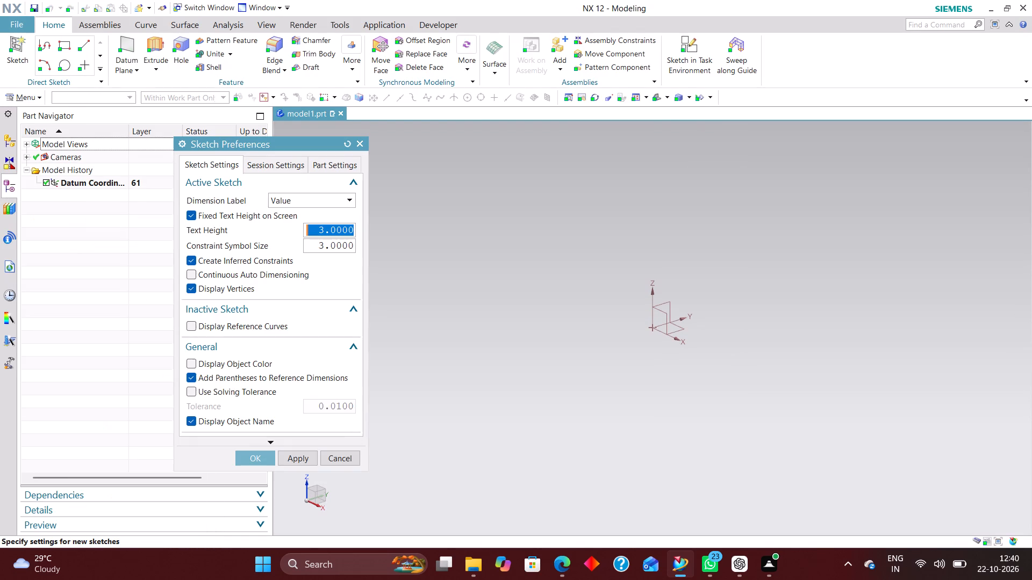
click(300, 200)
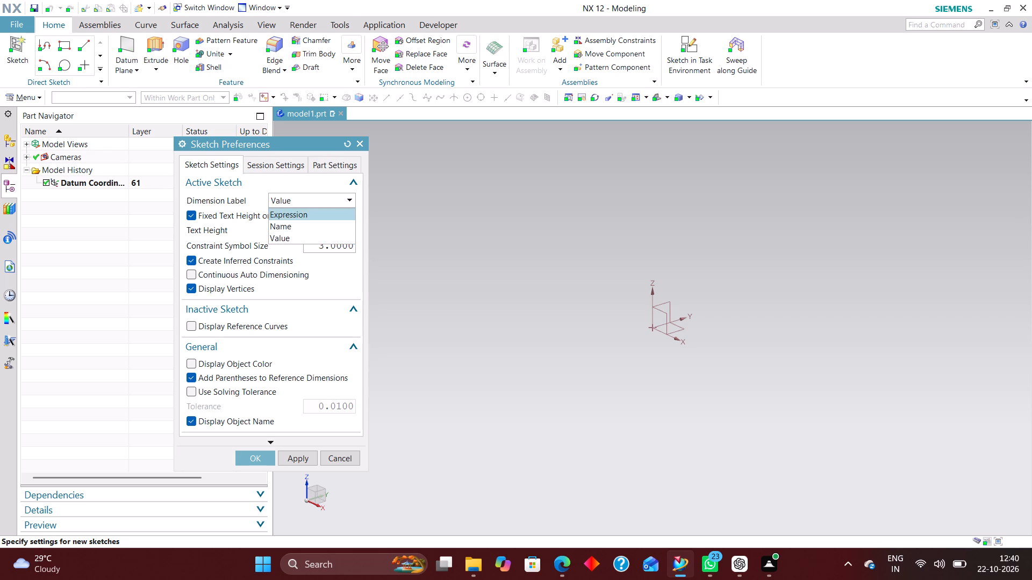
click(295, 241)
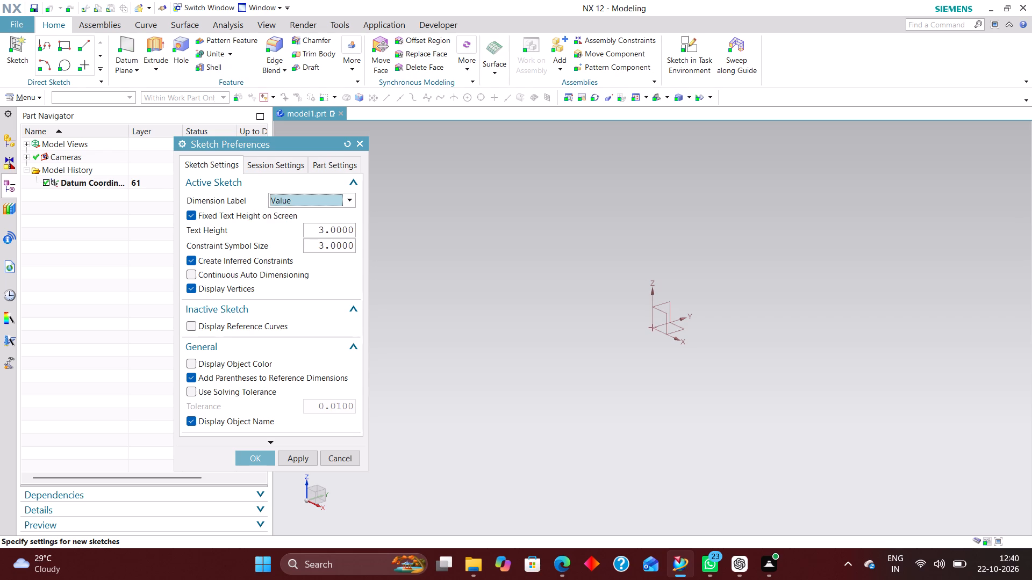
click(260, 457)
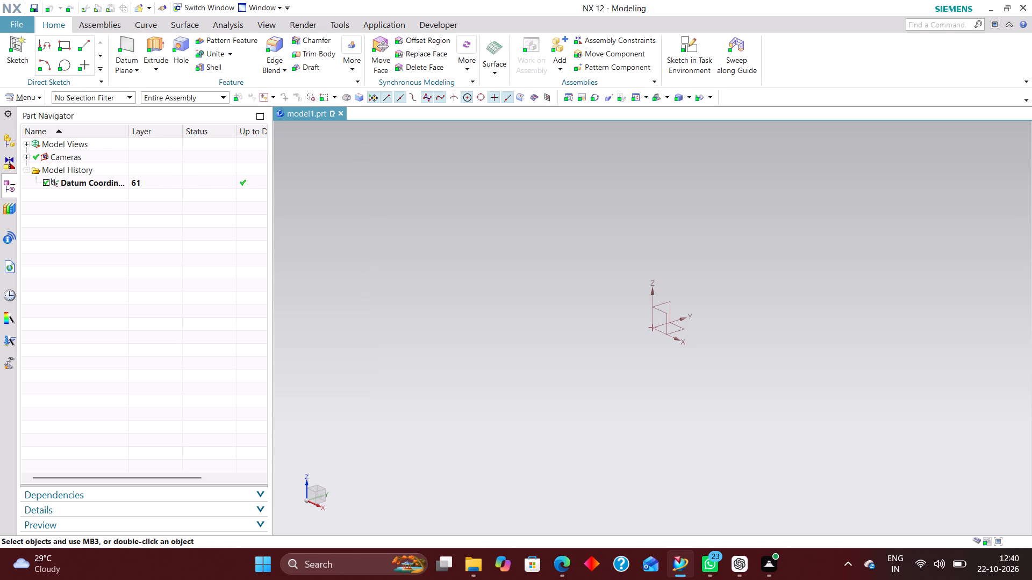
Start a sketch on the XY plane and draw a tall rectangle about 94 mm high enclosing the origin.
click(693, 45)
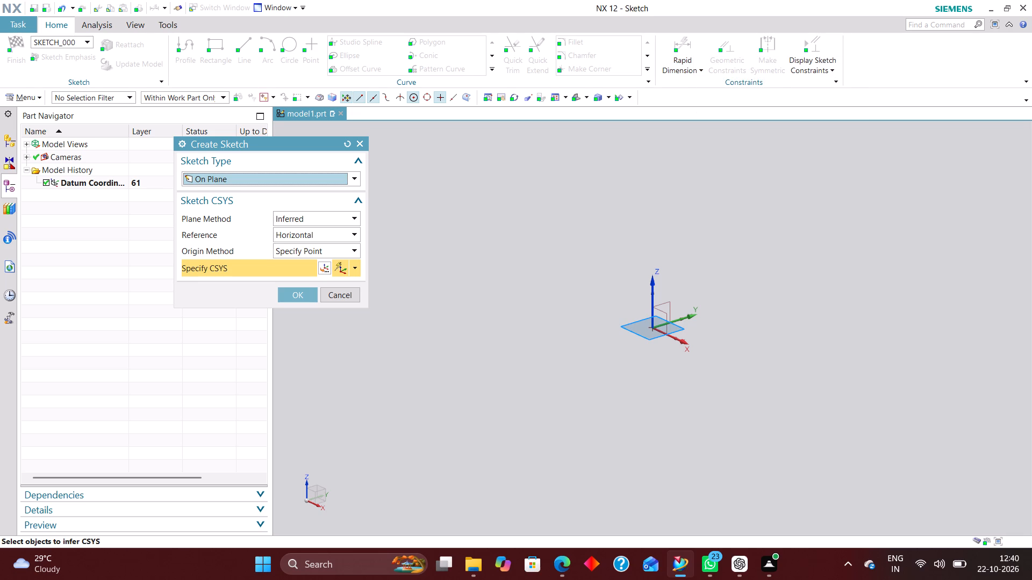
click(680, 330)
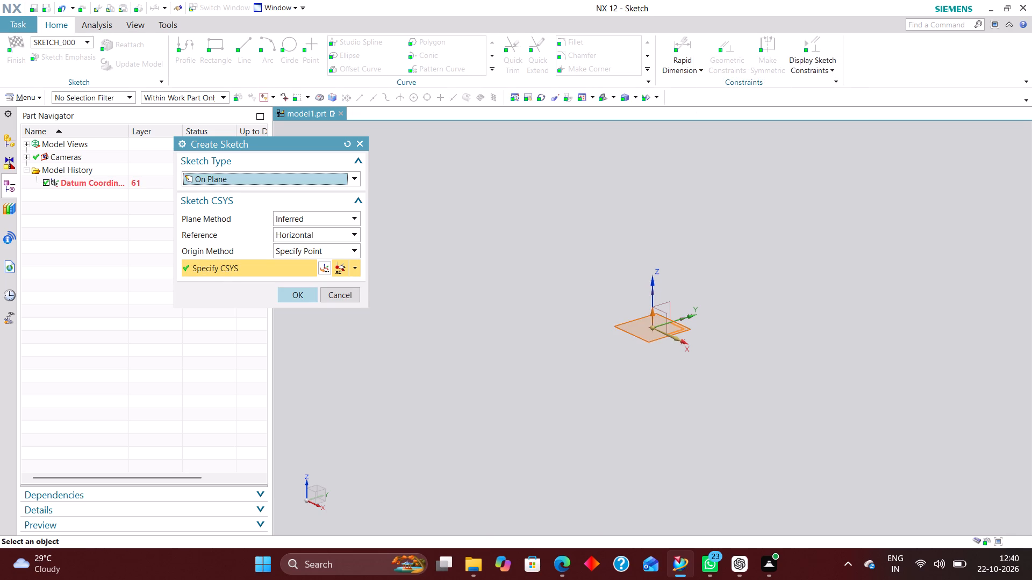
click(304, 295)
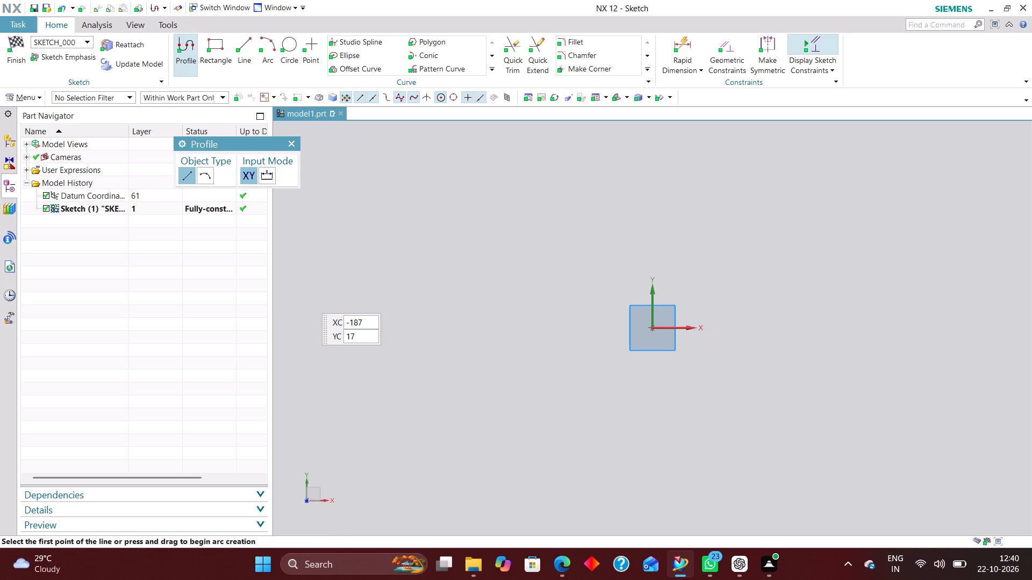
click(222, 44)
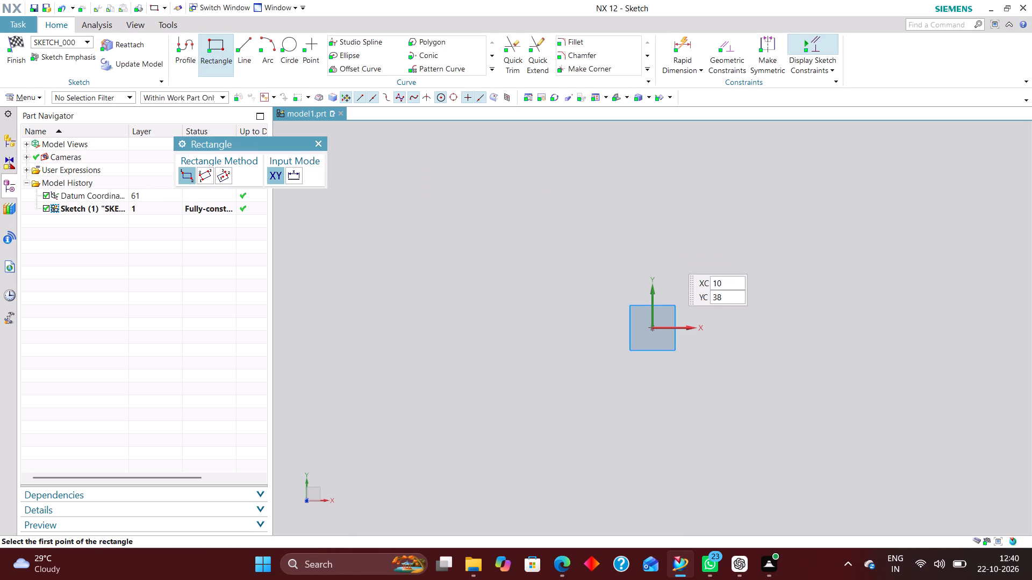
click(646, 228)
click(728, 404)
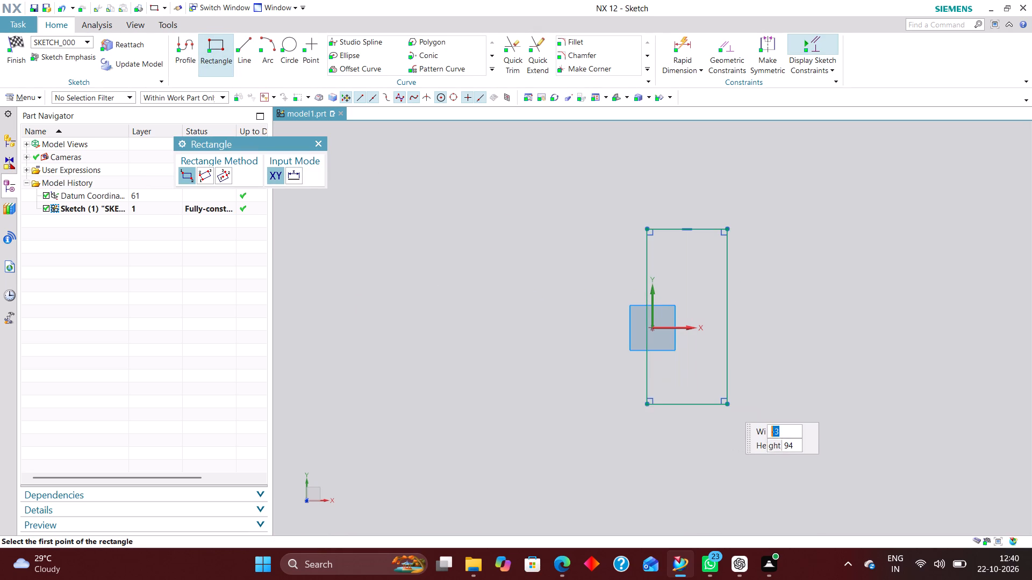
click(319, 146)
Centre the rectangle by constraining its top edge's midpoint onto the Y axis and its right edge's midpoint onto the X axis, and finish the sketch.
click(732, 43)
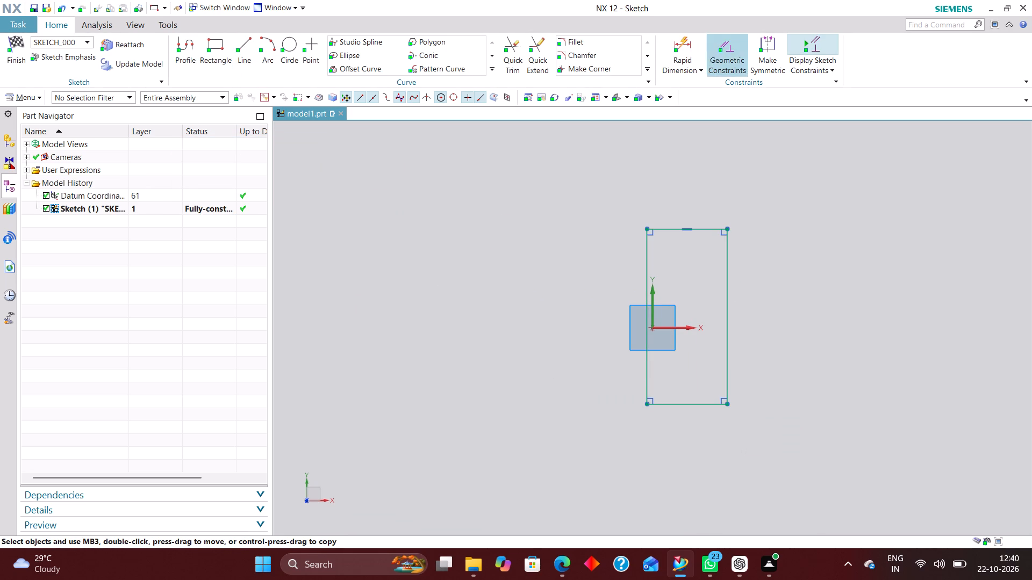
click(690, 224)
click(651, 293)
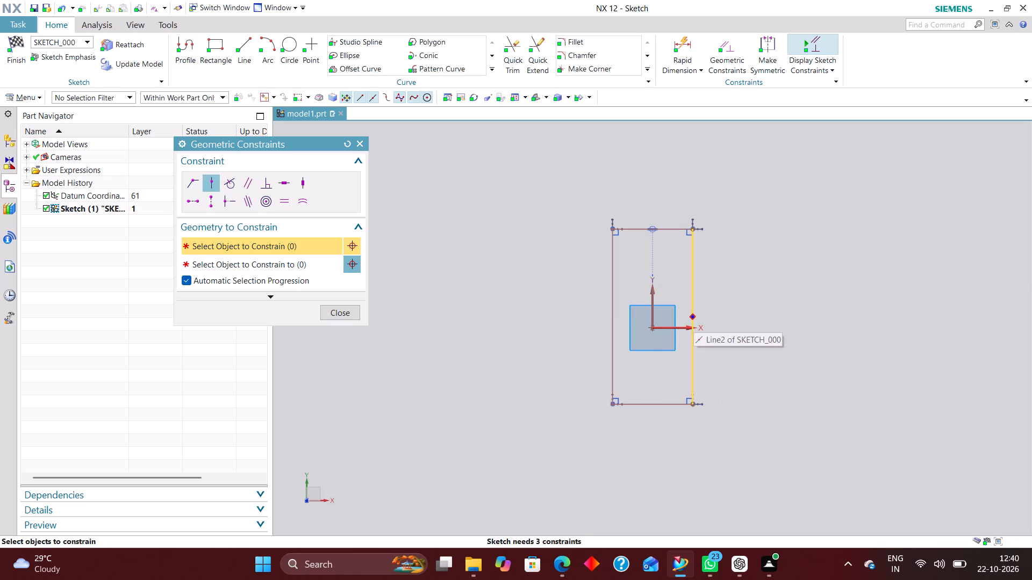
click(692, 317)
click(674, 327)
click(354, 309)
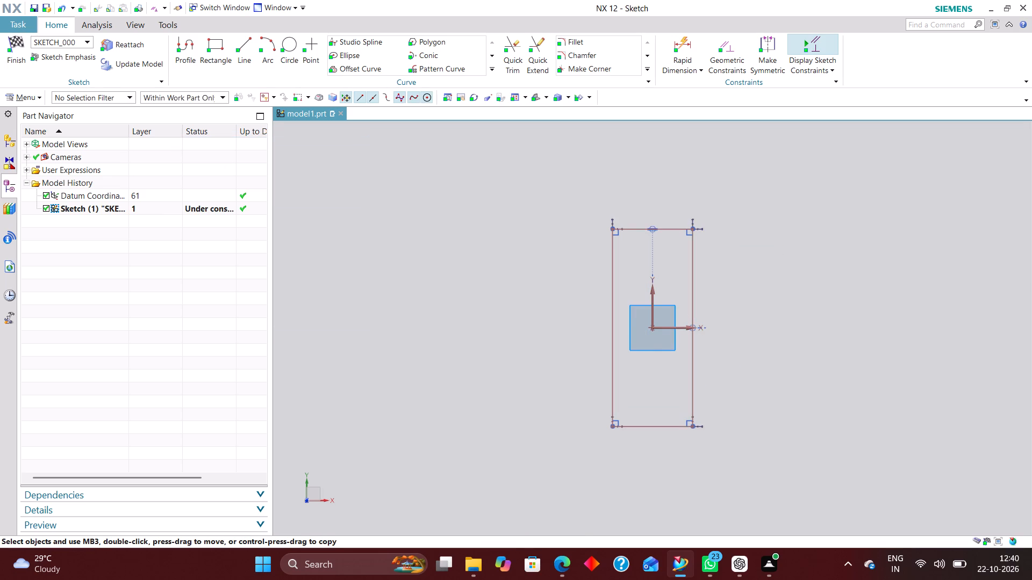
click(21, 46)
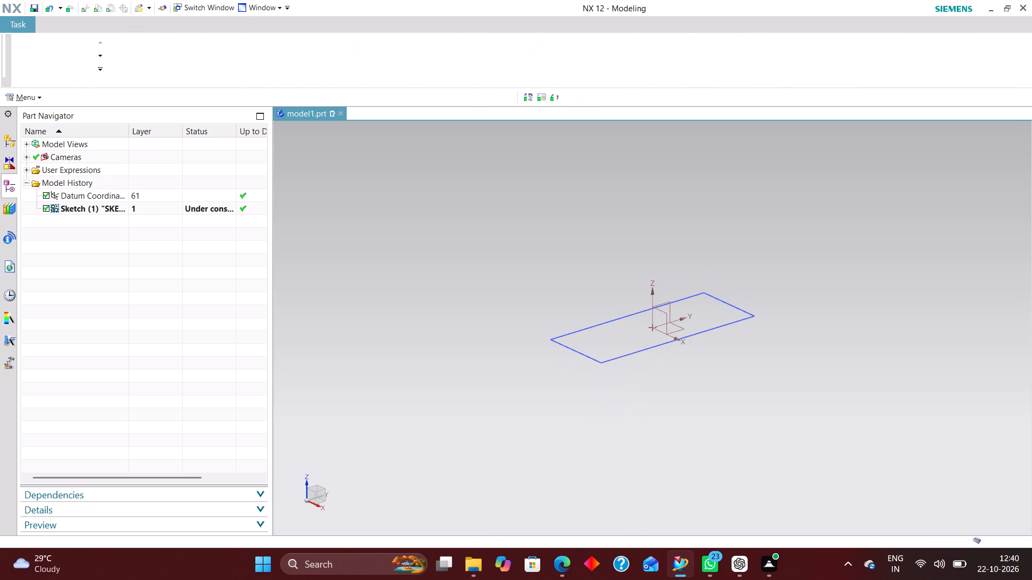
Reopen the rectangle sketch with rollback and dimension its bottom edge to 100 mm.
click(150, 208)
right_click(149, 208)
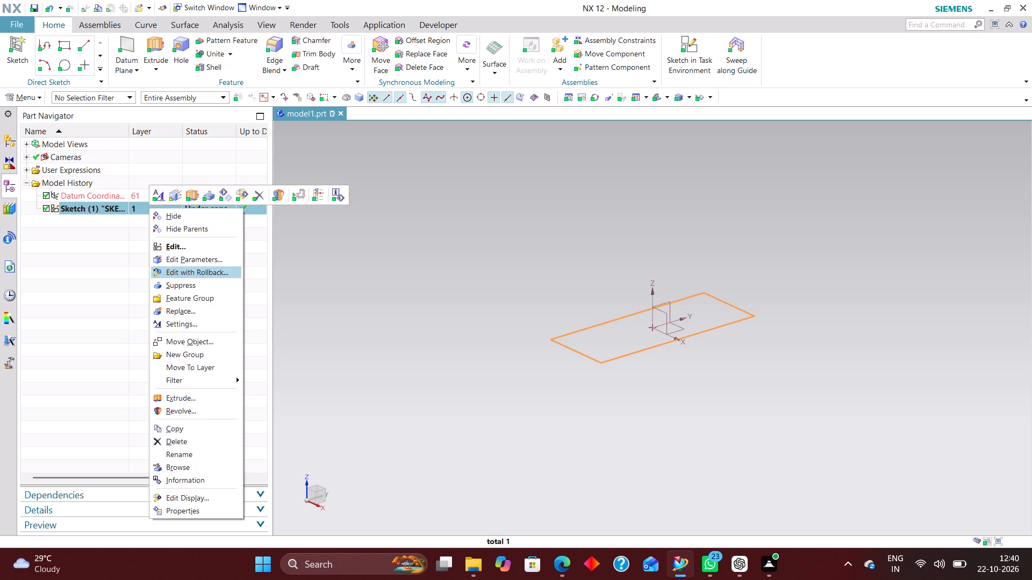
click(203, 274)
click(680, 41)
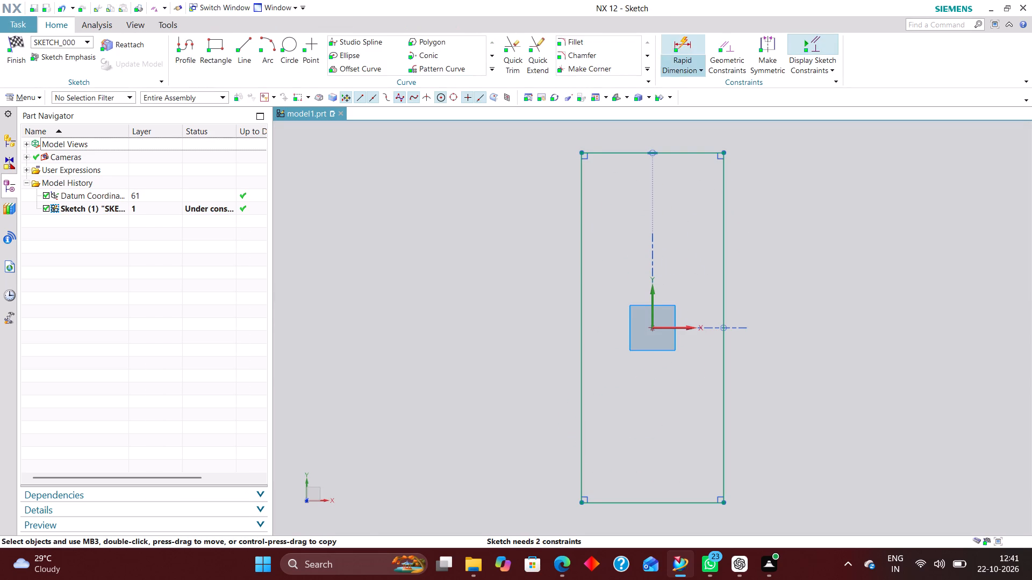
scroll(571, 238, down, 3)
scroll(611, 350, up, 3)
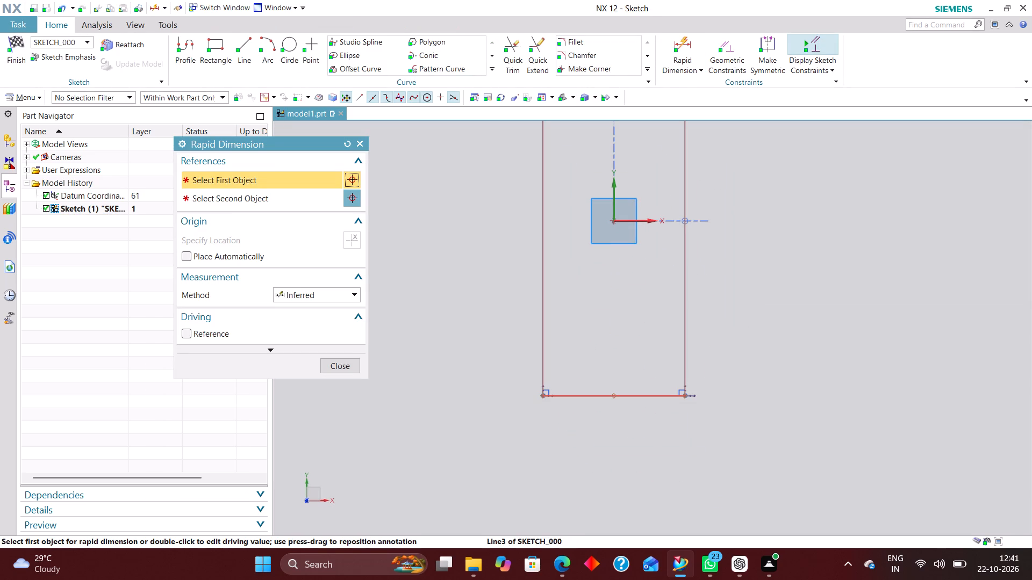
click(658, 394)
click(613, 455)
text(100)
key(Return)
scroll(758, 426, down, 3)
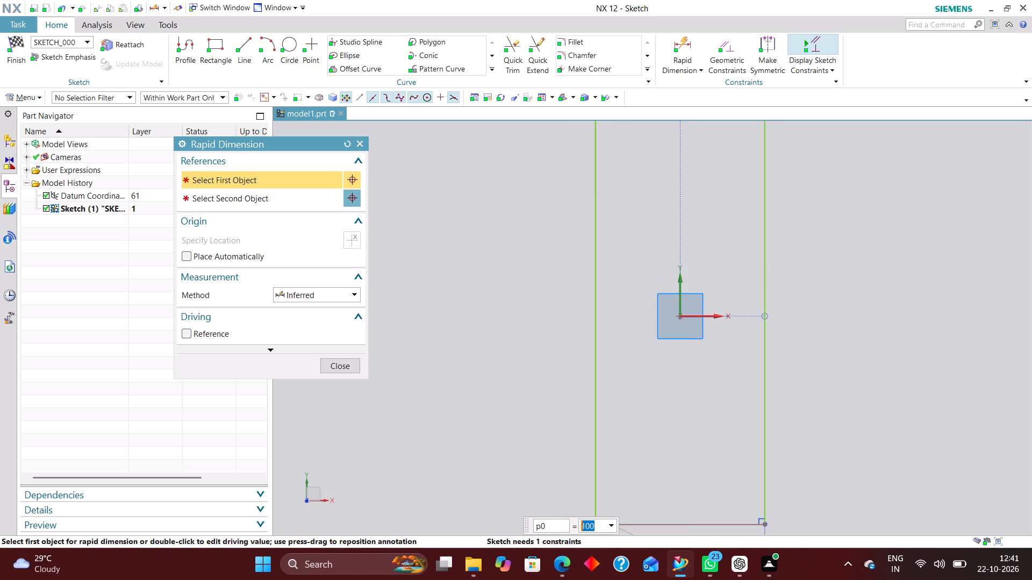
Dimension the rectangle's right edge to 50 mm and finish the sketch.
click(765, 412)
click(833, 338)
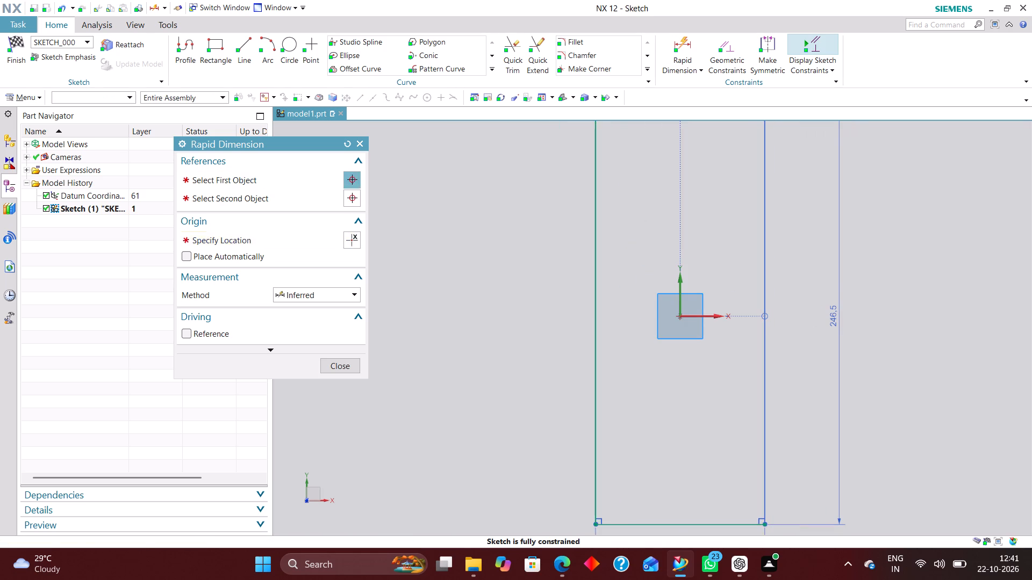
text(50)
key(Return)
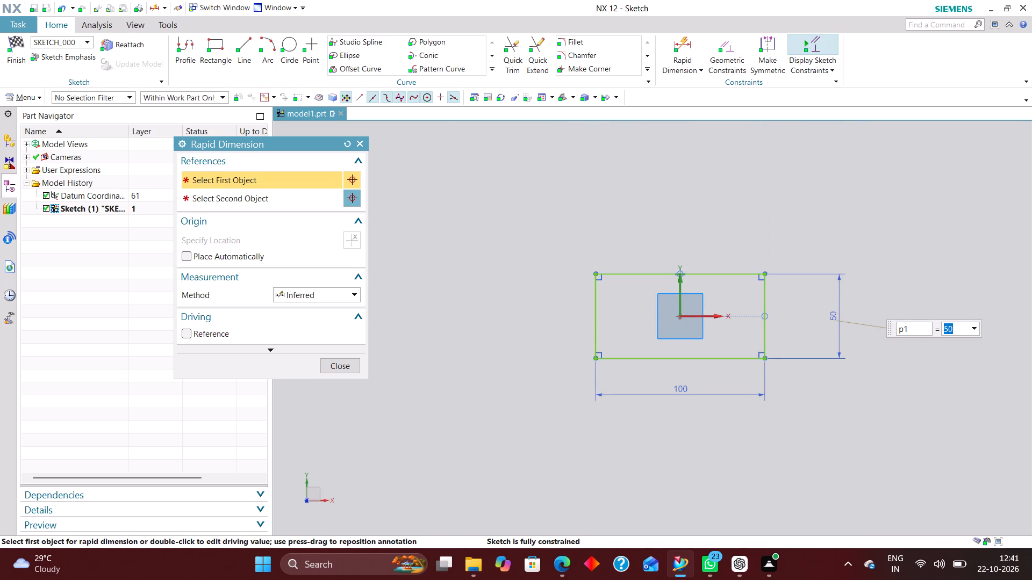
click(335, 364)
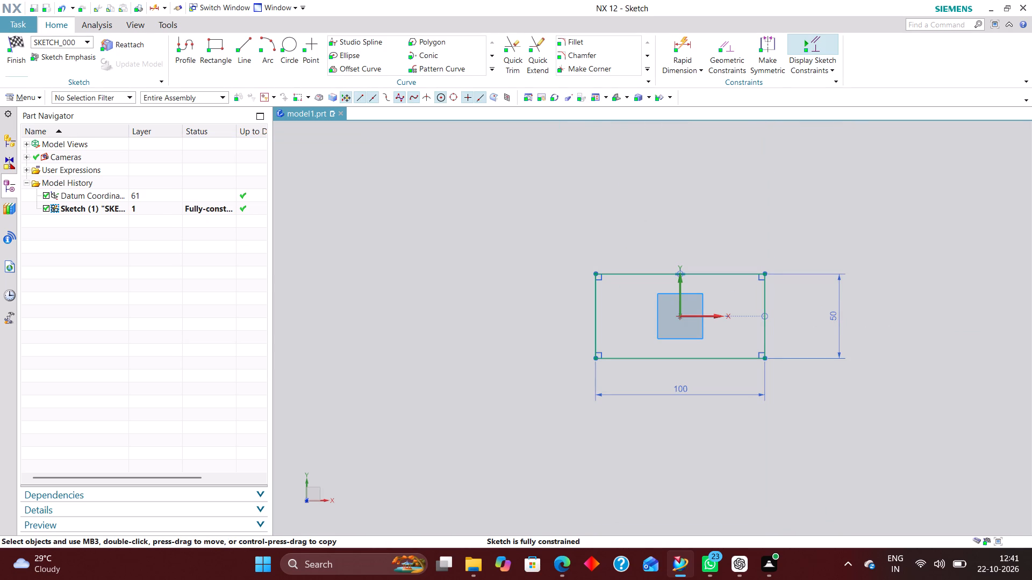
click(18, 45)
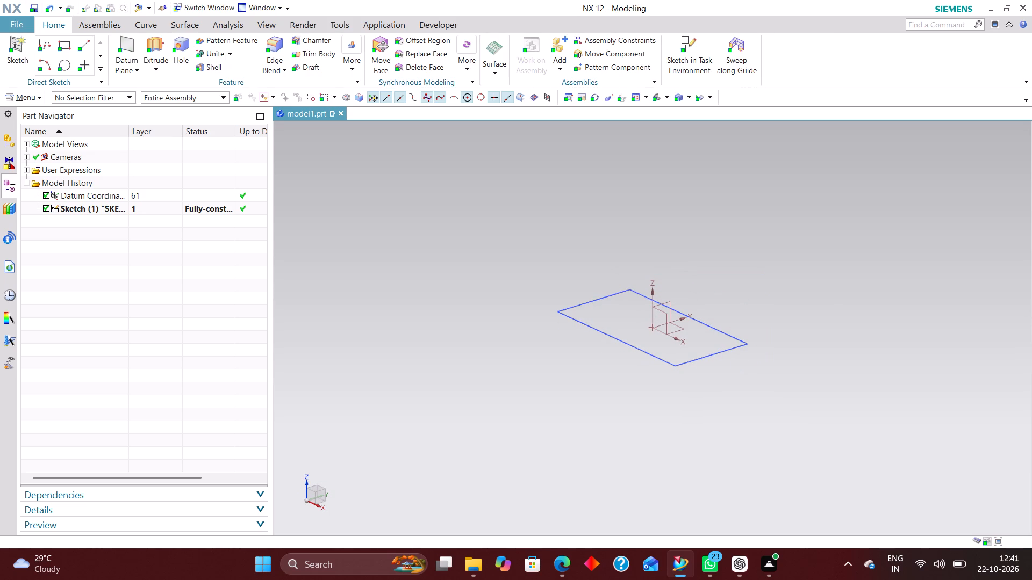
Extrude the rectangle sketch from 0 to 15 mm upward as the base plate.
right_drag(740, 338, 776, 325)
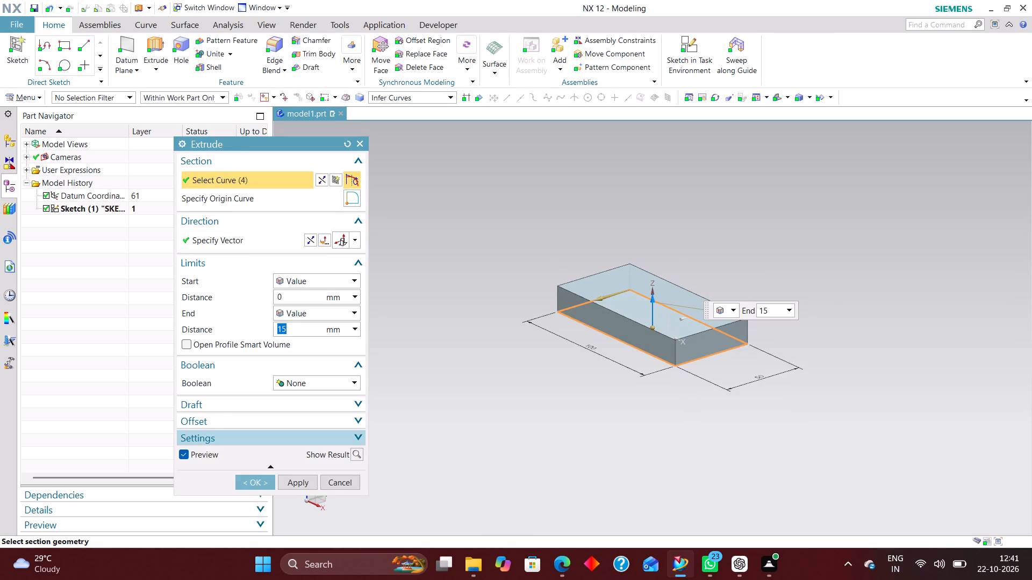
click(261, 484)
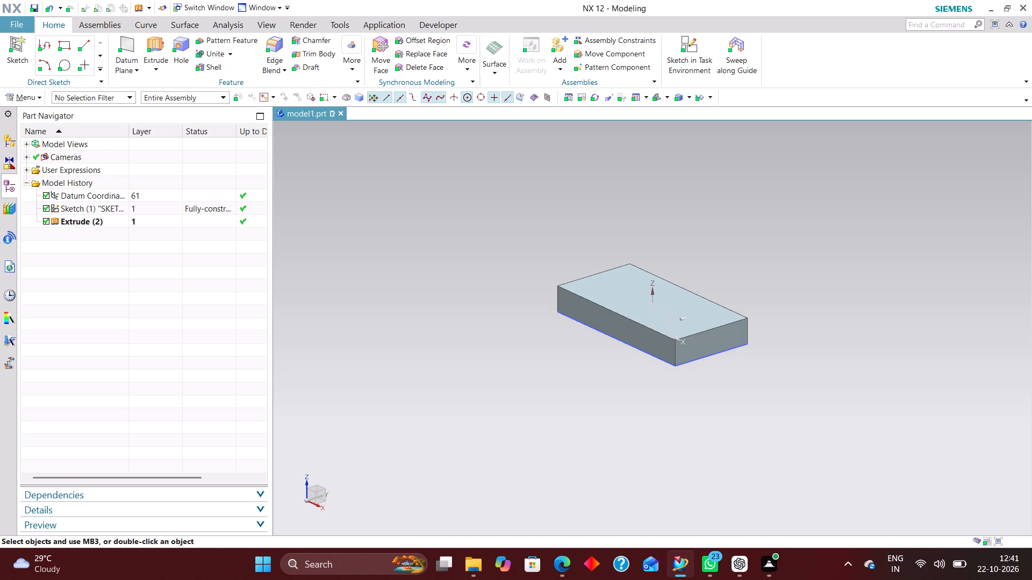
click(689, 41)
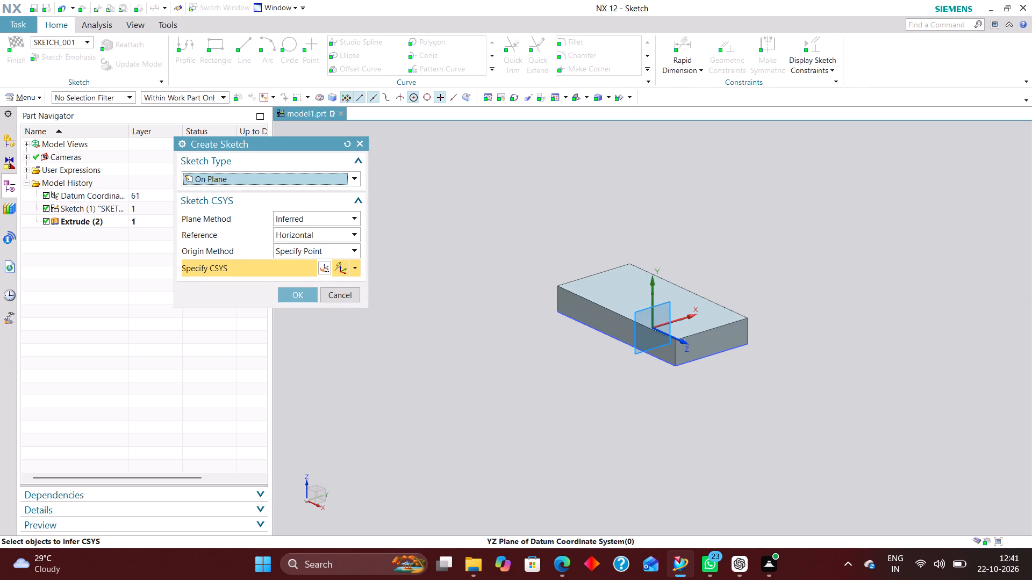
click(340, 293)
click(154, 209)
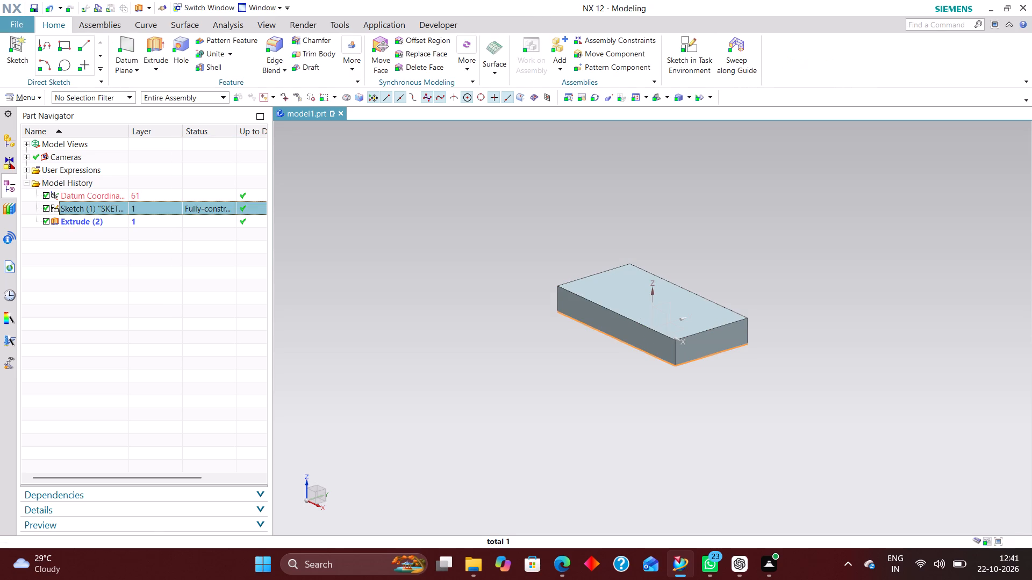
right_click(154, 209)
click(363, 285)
Start a sketch on the YZ plane and draw a narrow upright rectangle just above the right half of the base plate.
click(682, 38)
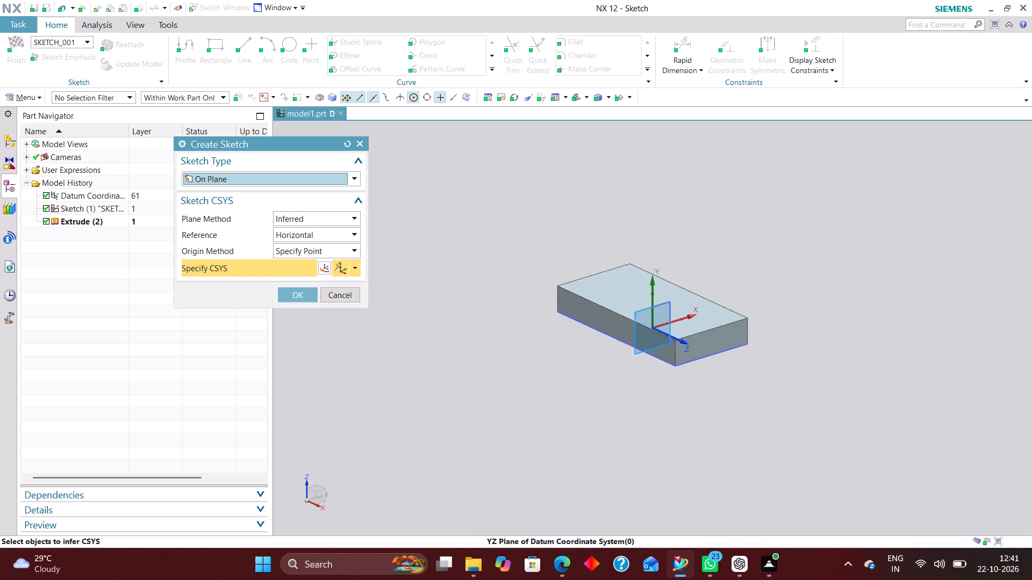
click(664, 305)
click(305, 288)
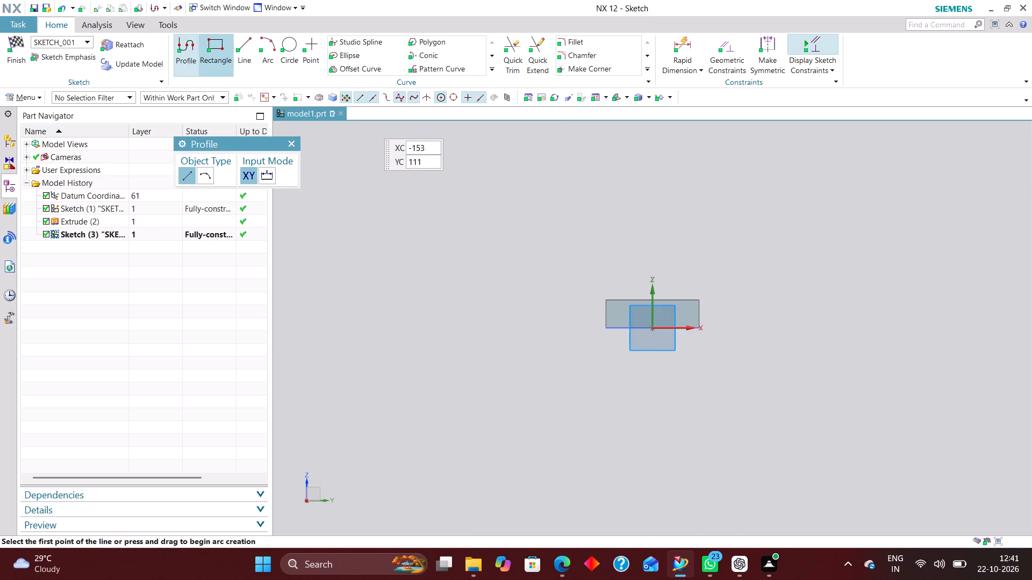
click(213, 41)
scroll(654, 344, up, 2)
scroll(670, 391, down, 1)
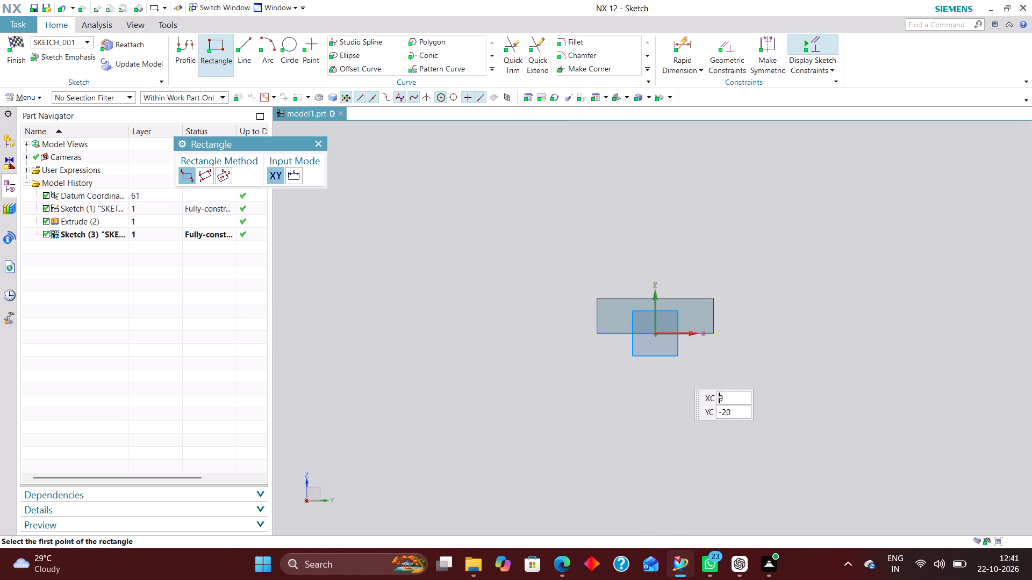
click(683, 186)
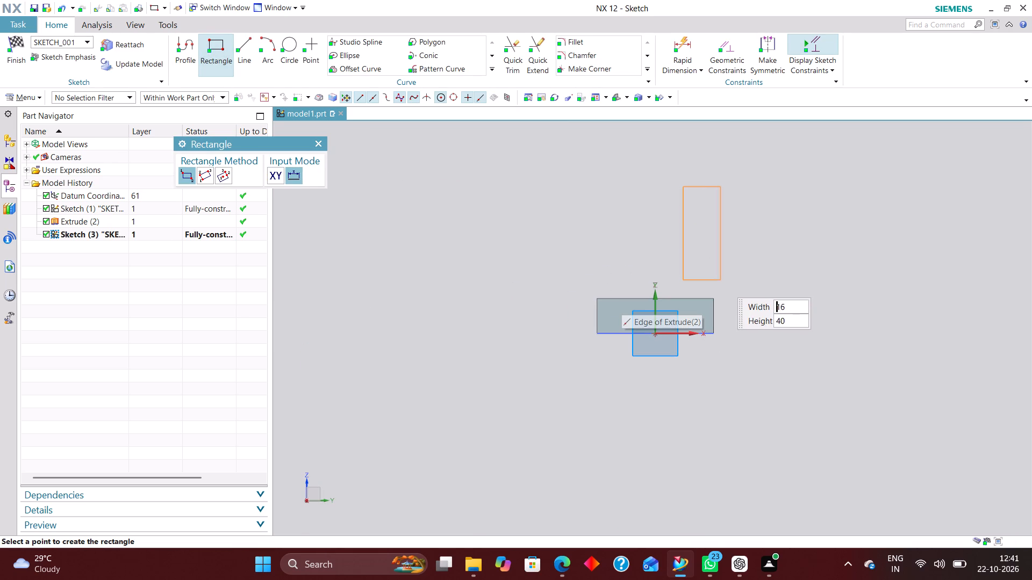
click(711, 286)
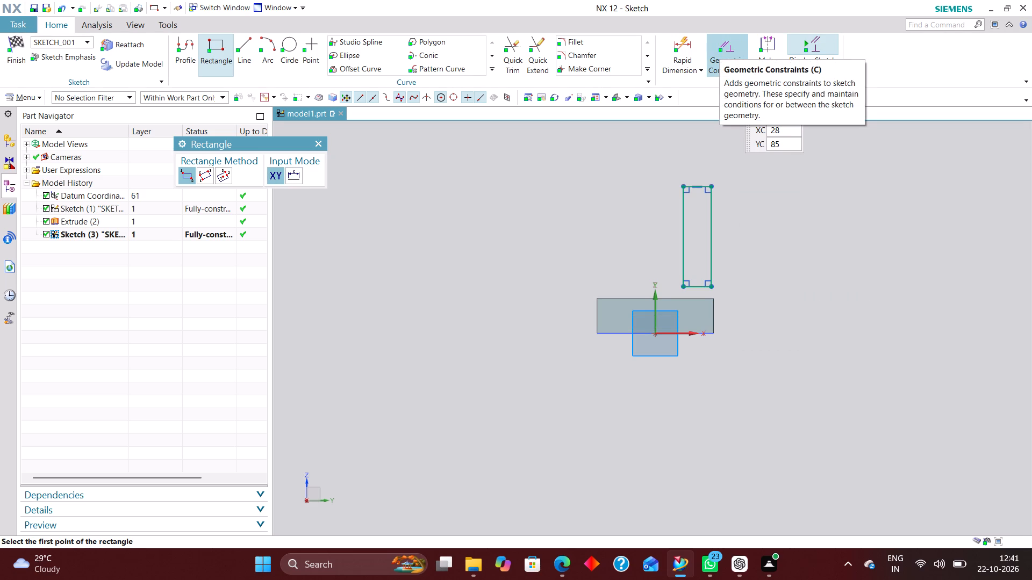
Dimension the upright rectangle's outer vertical edge 25 mm from the sketch's vertical axis.
click(677, 48)
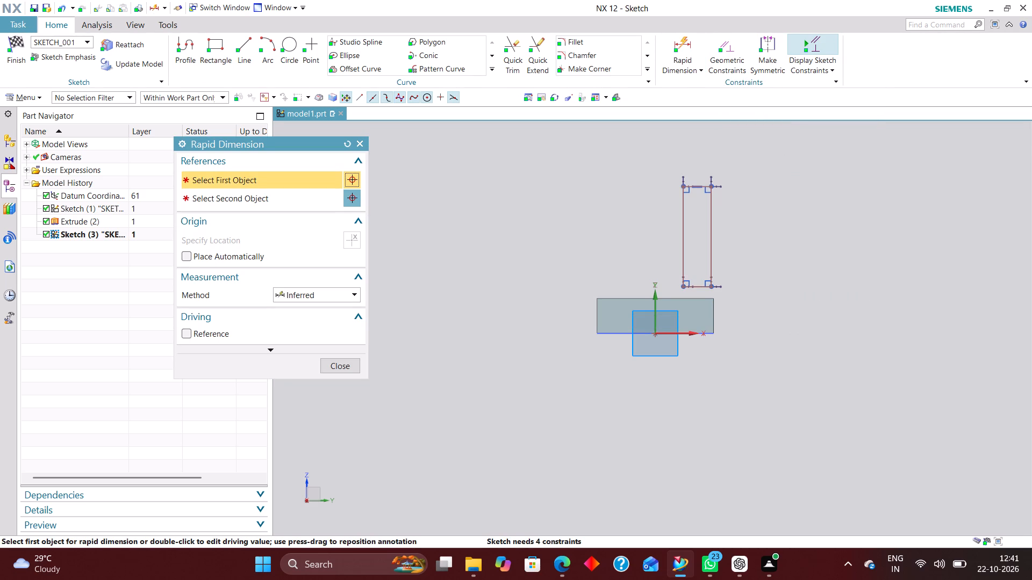
scroll(655, 365, up, 4)
click(656, 266)
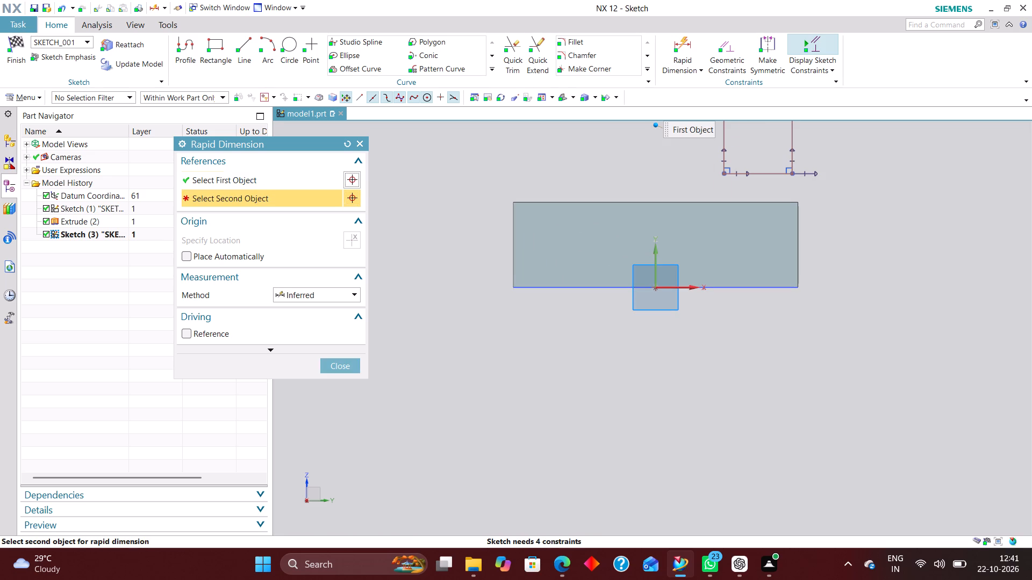
scroll(783, 251, down, 4)
click(788, 182)
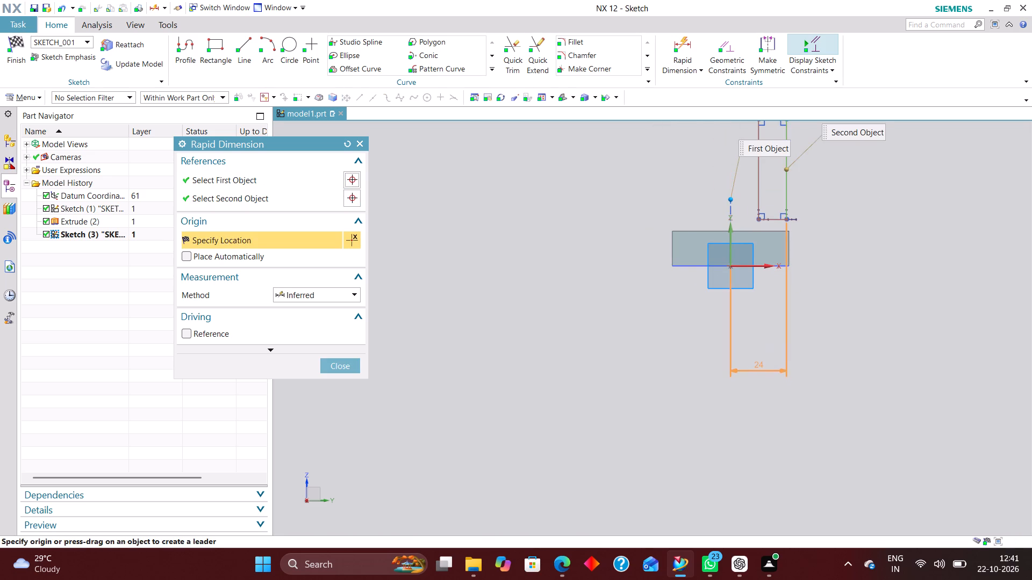
click(756, 364)
text(25)
key(Return)
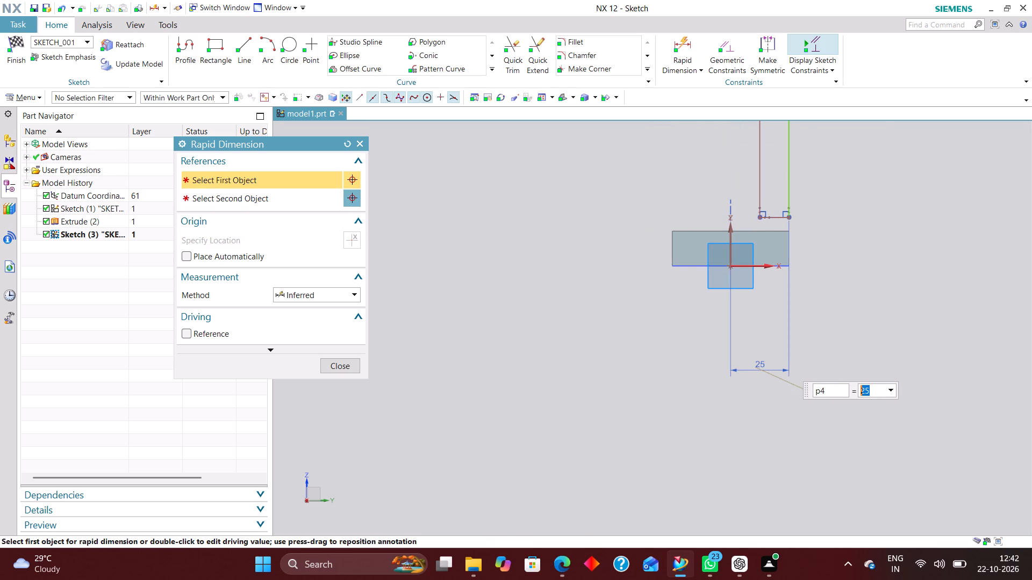
Dimension the upright rectangle's height to 45 mm.
scroll(766, 435, down, 2)
scroll(790, 311, up, 1)
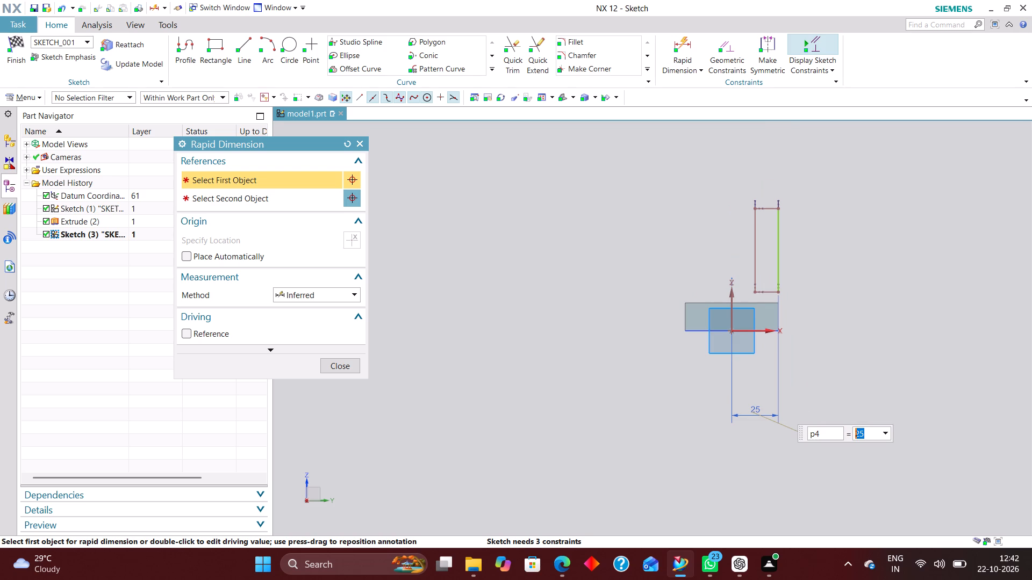
scroll(769, 219, up, 3)
click(786, 311)
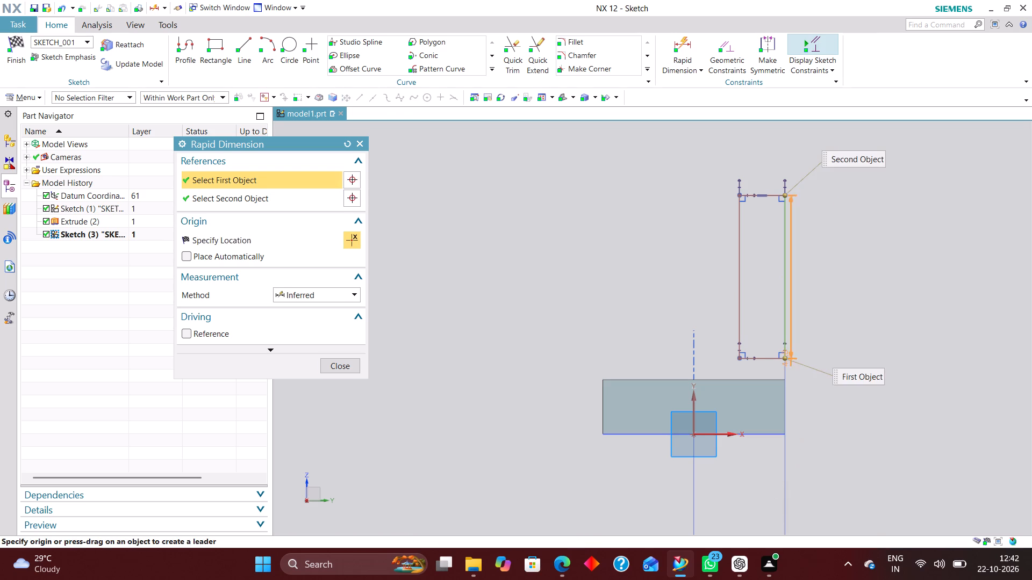
click(858, 269)
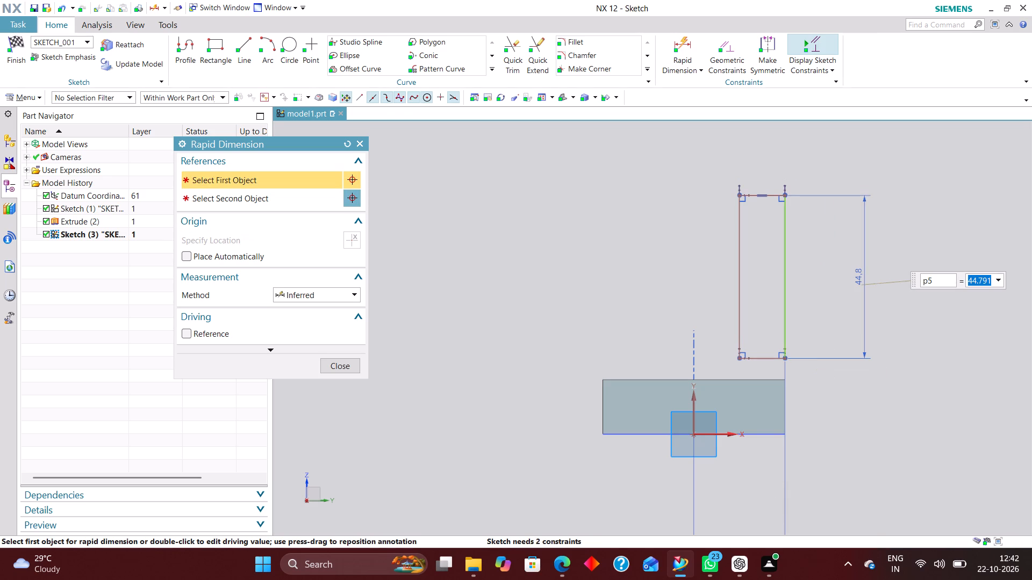
text(45)
key(Return)
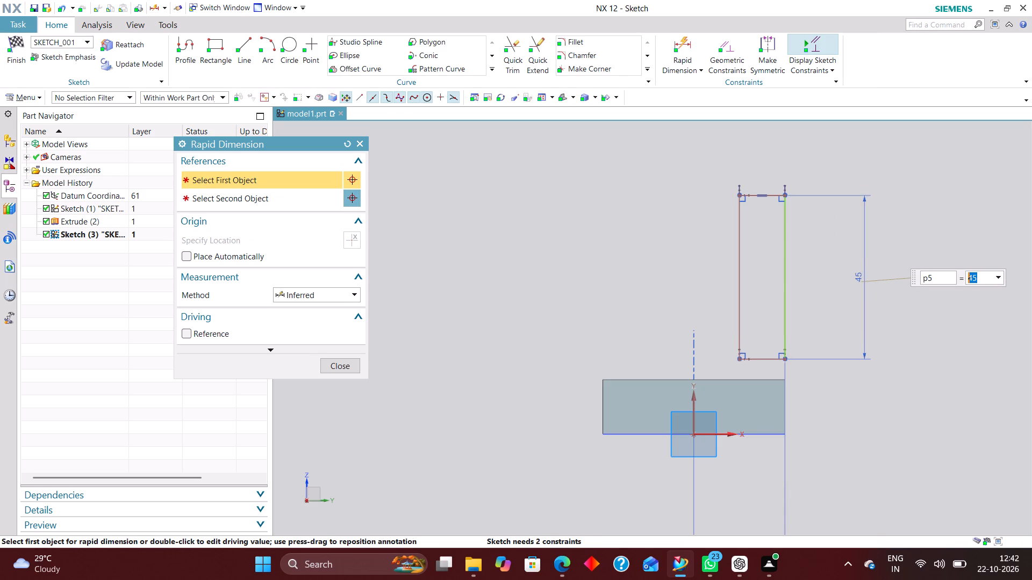
click(342, 367)
Apply a Point on Curve constraint placing the midpoint of the upright rectangle's bottom edge on the sketch's horizontal axis.
drag(785, 338, 785, 338)
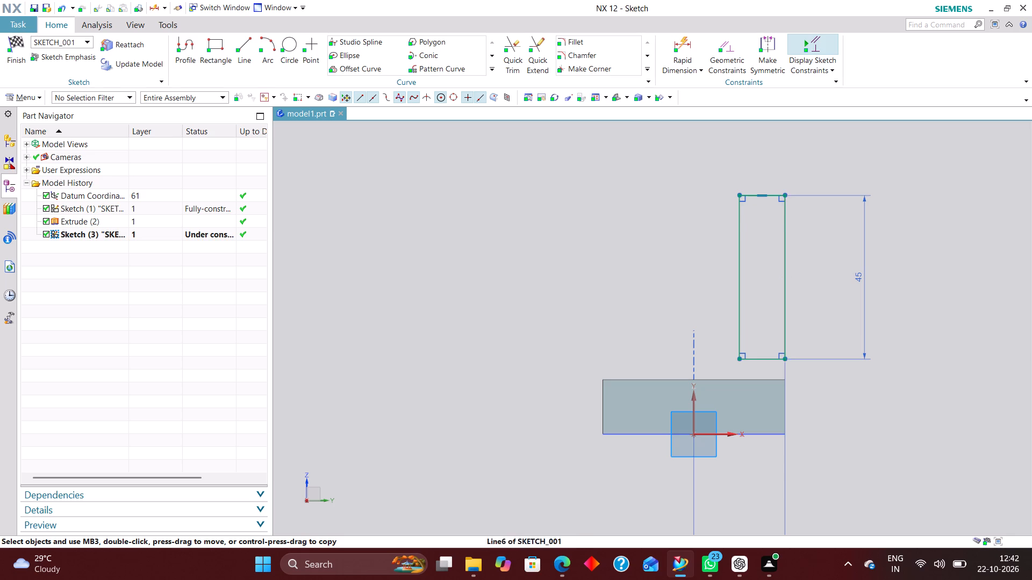
drag(785, 338, 792, 322)
scroll(780, 383, up, 1)
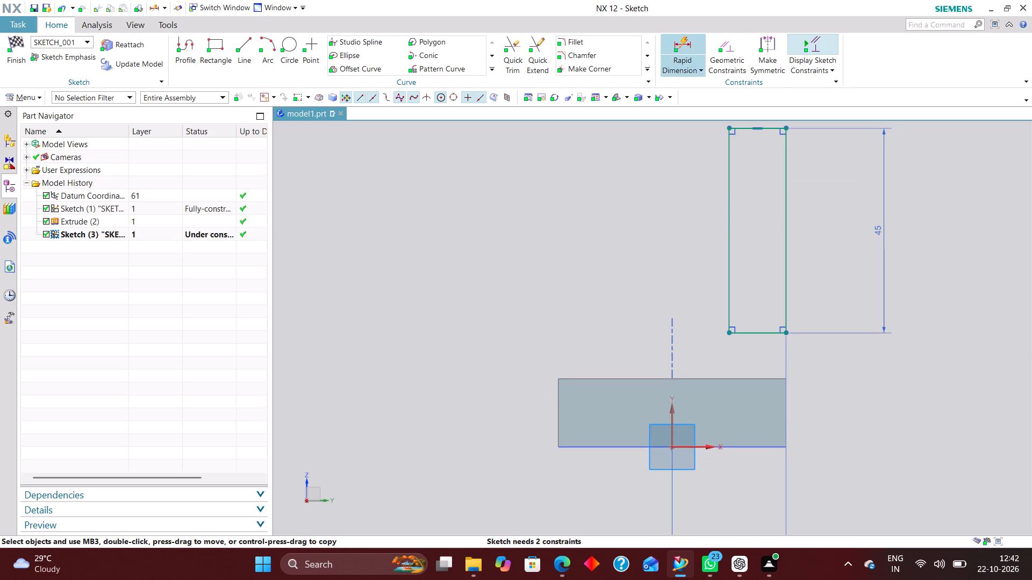
click(728, 46)
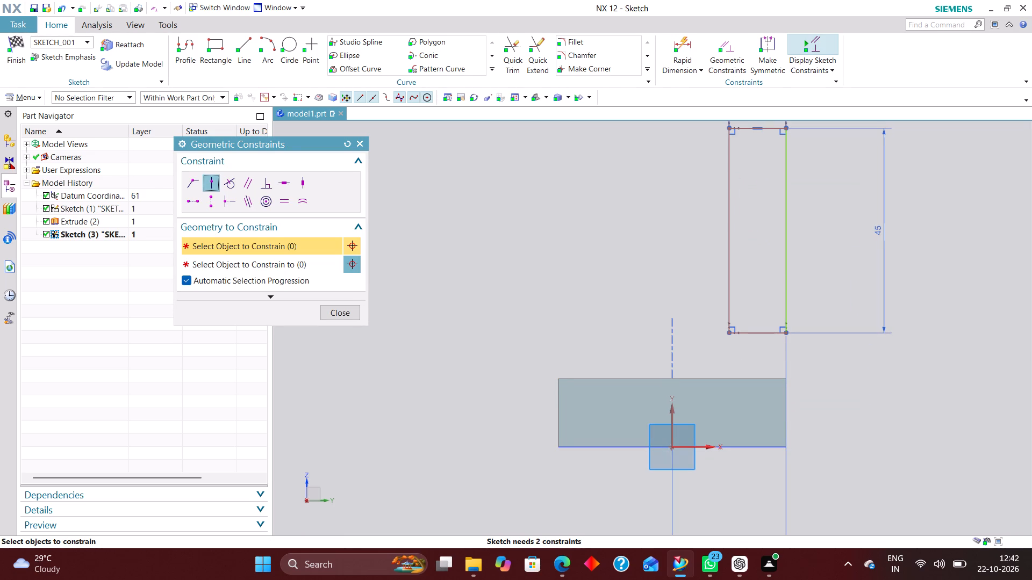
click(757, 333)
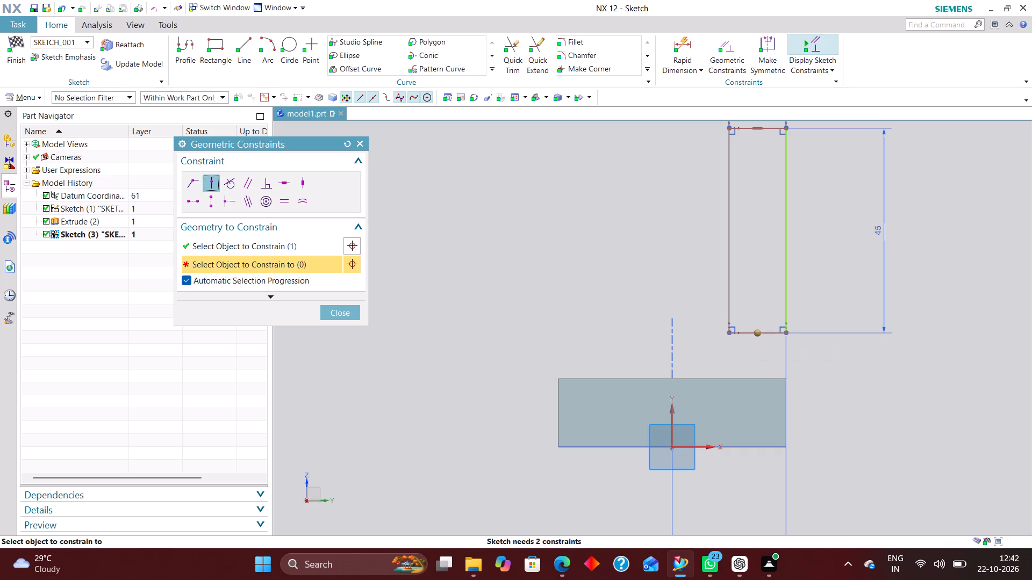
click(699, 448)
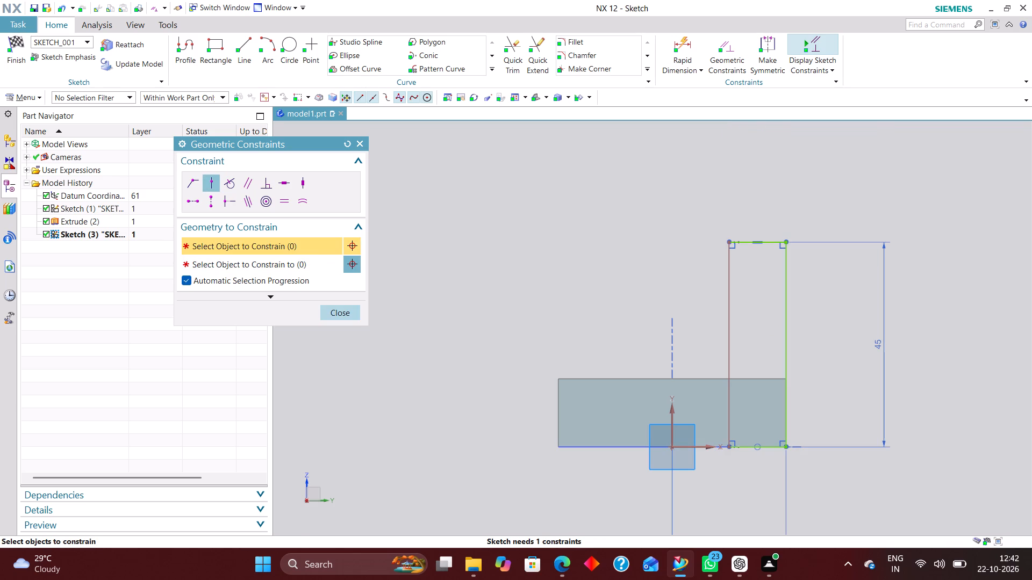
click(336, 307)
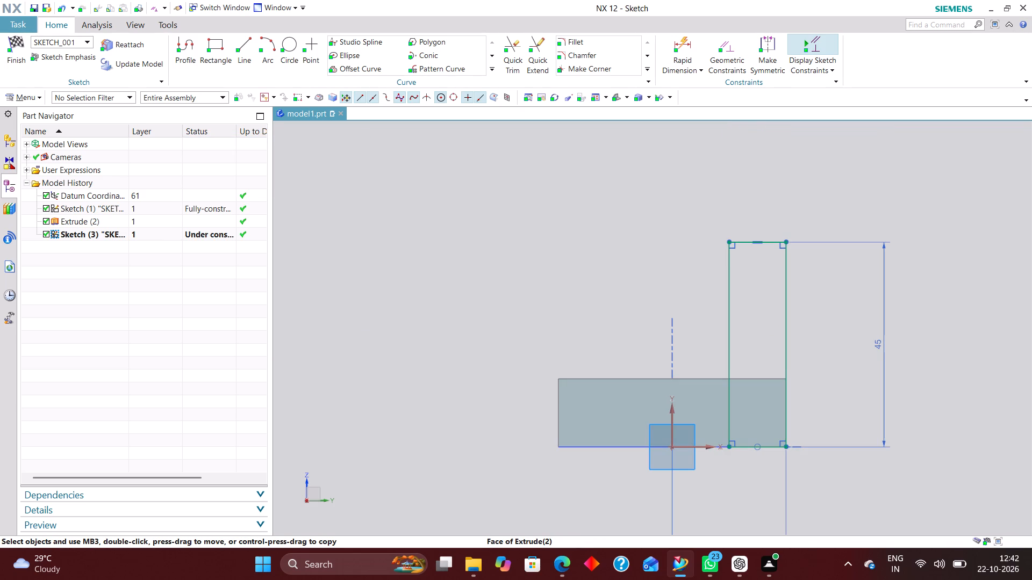
Examine the upright rectangle against the base plate from an angled view and return to facing the sketch plane.
scroll(655, 337, down, 4)
middle_drag(635, 298, 674, 331)
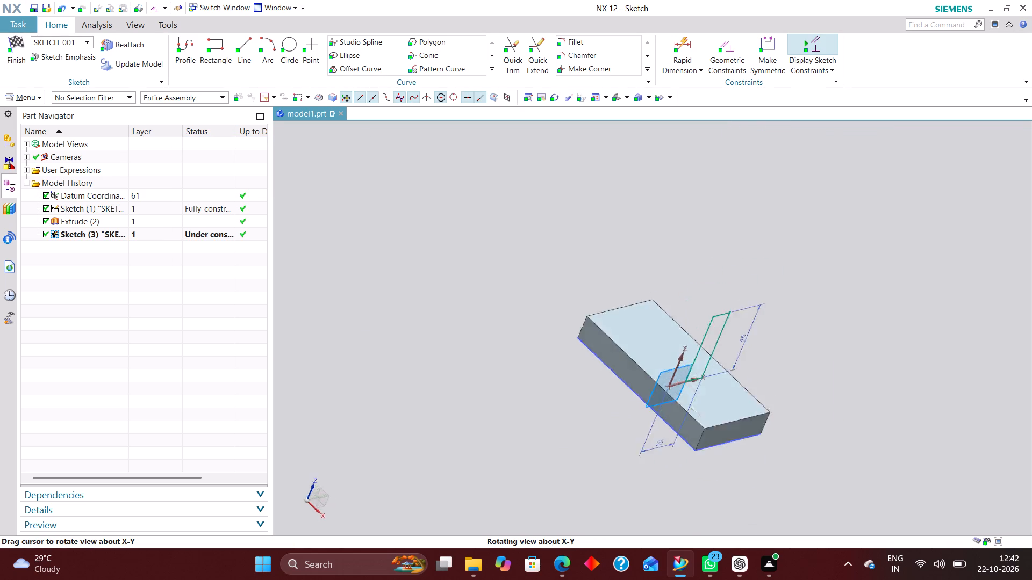
middle_drag(674, 331, 657, 304)
right_drag(809, 293, 801, 294)
click(726, 250)
right_drag(816, 271, 766, 270)
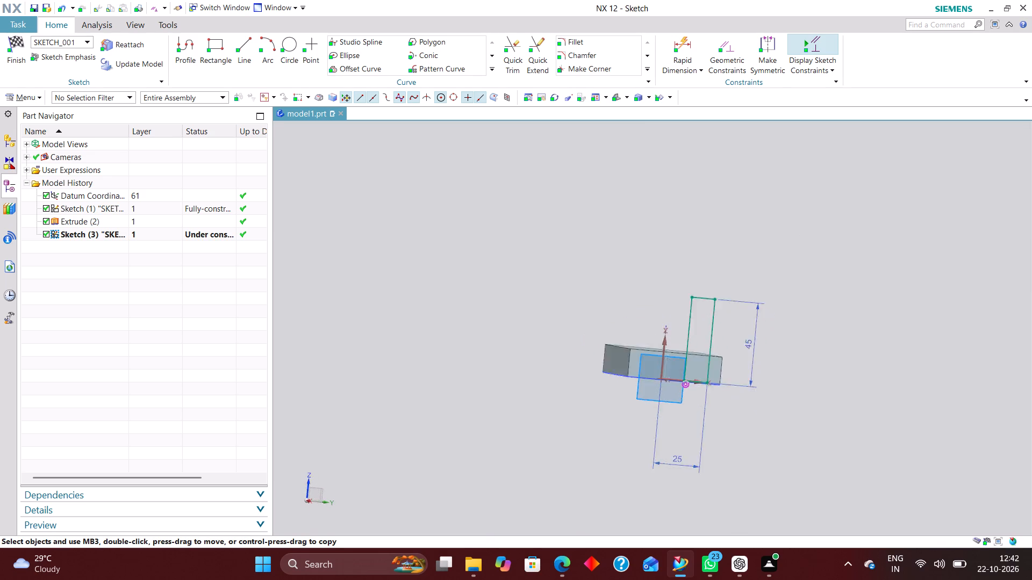
scroll(684, 272, up, 2)
scroll(689, 271, down, 2)
scroll(691, 267, up, 1)
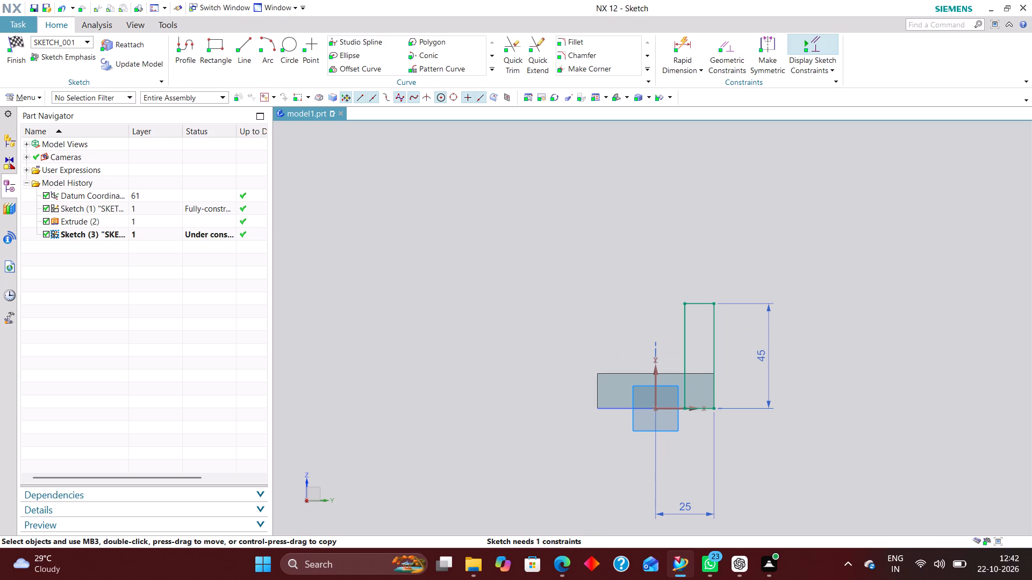
Dimension the upright rectangle's top edge to 15 mm and finish the sketch.
scroll(714, 331, up, 1)
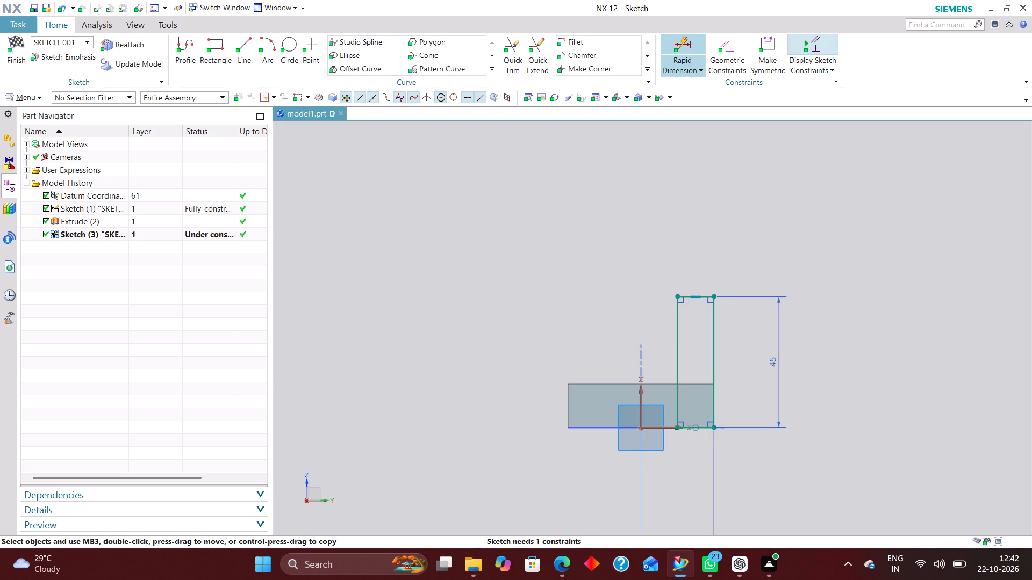
click(683, 48)
scroll(698, 299, up, 5)
click(713, 282)
click(697, 199)
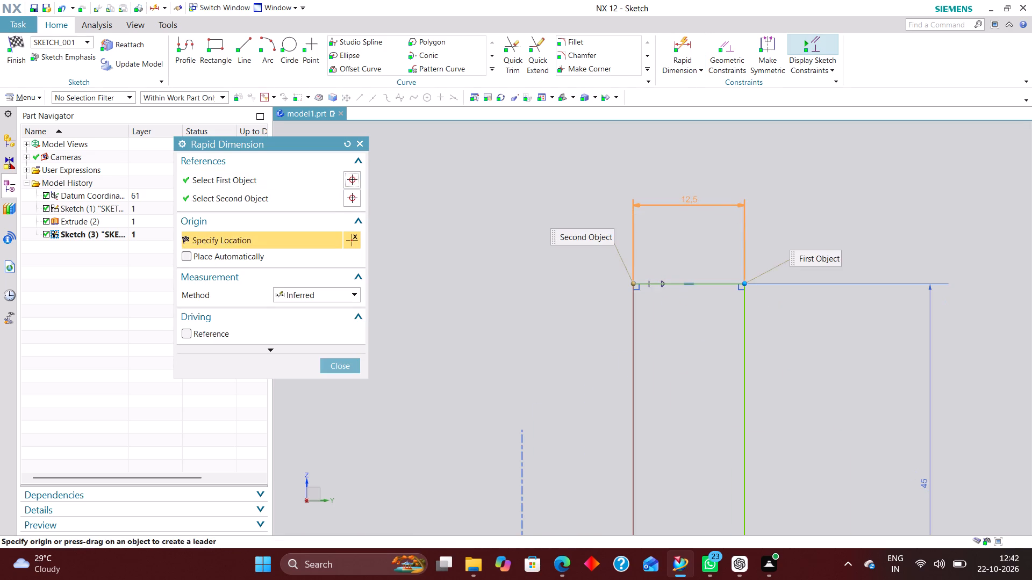
text(15)
key(Return)
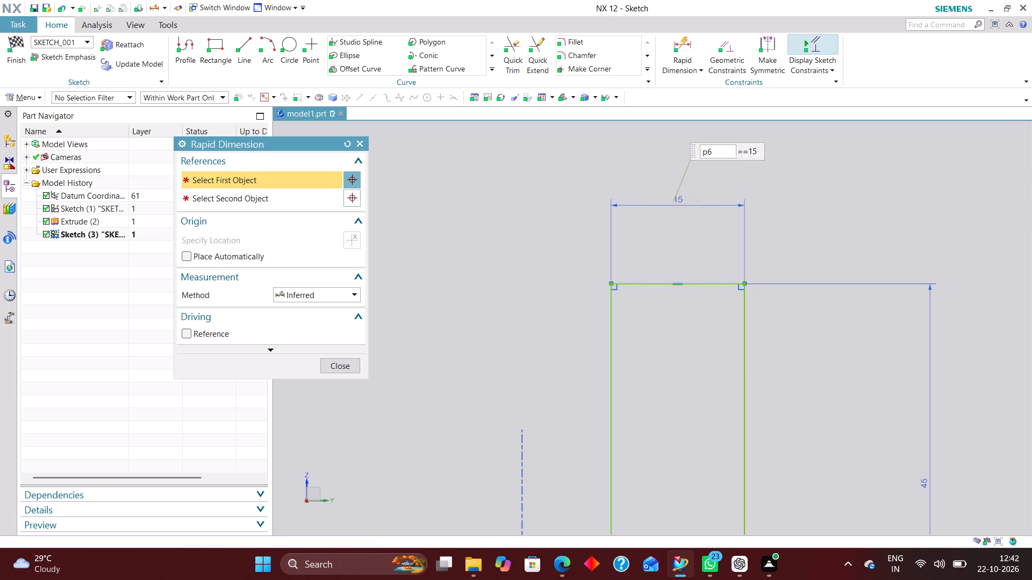
scroll(818, 199, down, 5)
scroll(723, 314, up, 1)
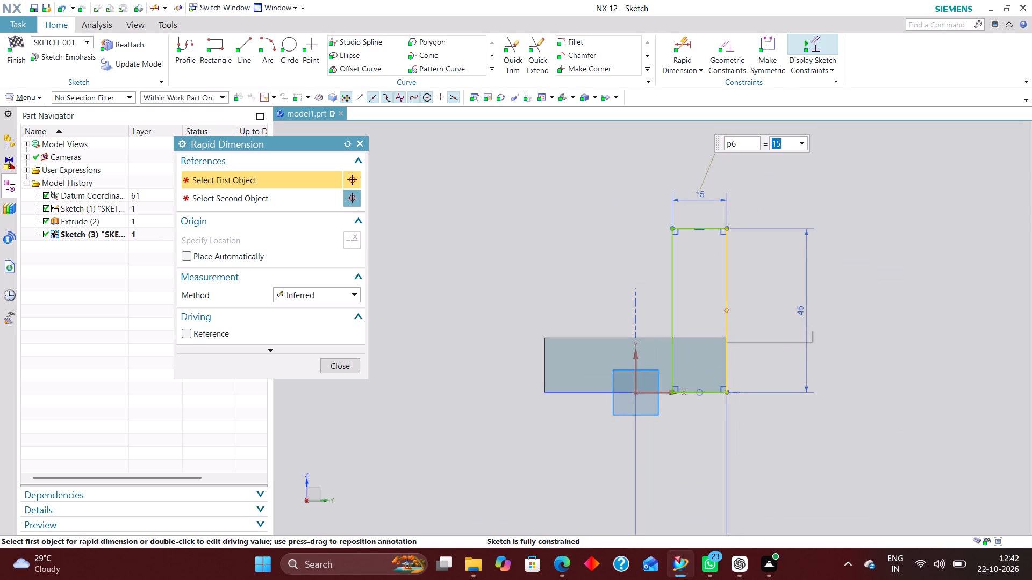
click(347, 366)
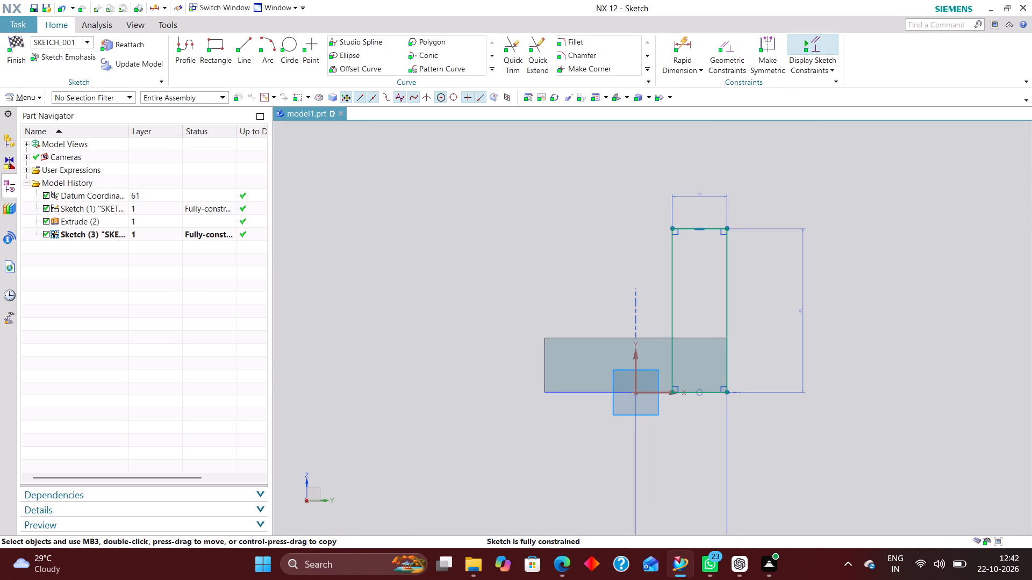
scroll(600, 278, down, 2)
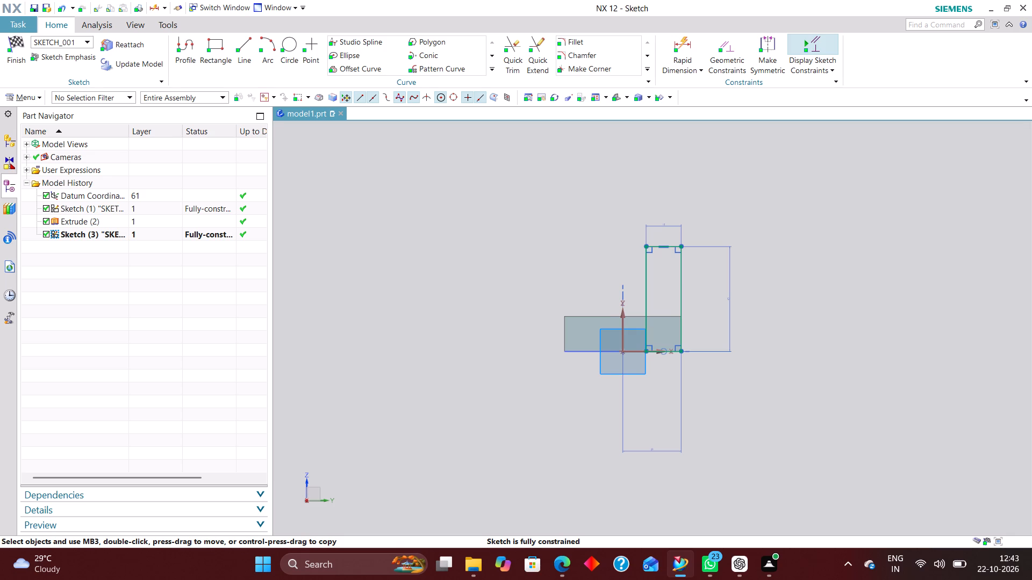
click(16, 43)
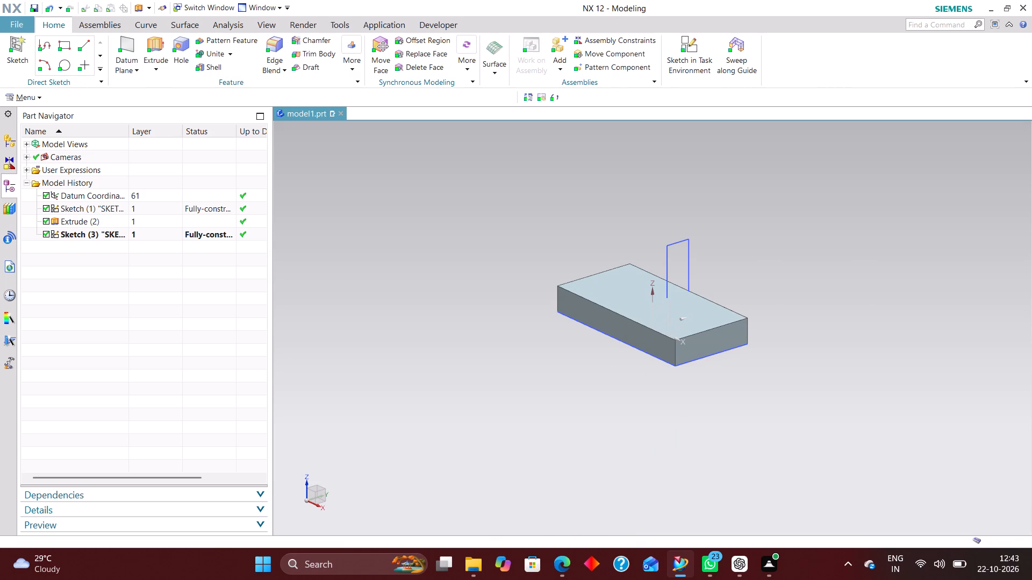
Start an extrude of the upright rectangle sketch along the base plate's length with an end distance of 50 mm.
click(159, 42)
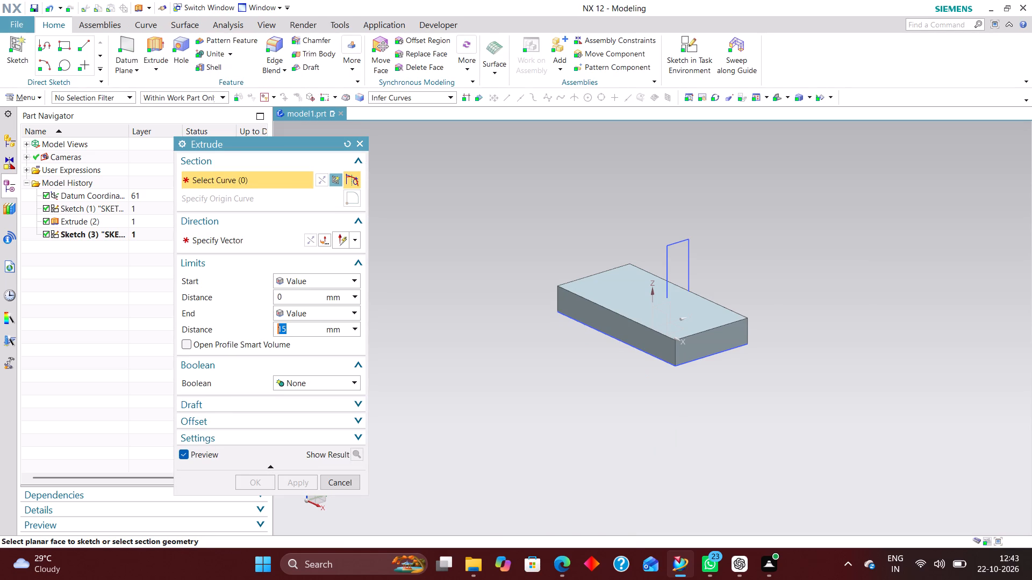
click(675, 240)
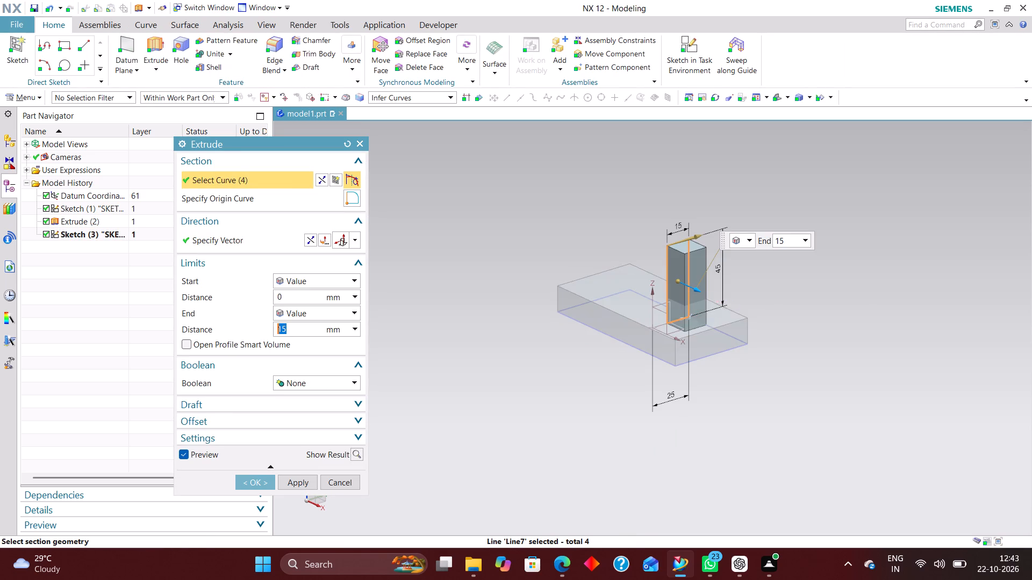
scroll(720, 289, up, 5)
drag(648, 292, 752, 386)
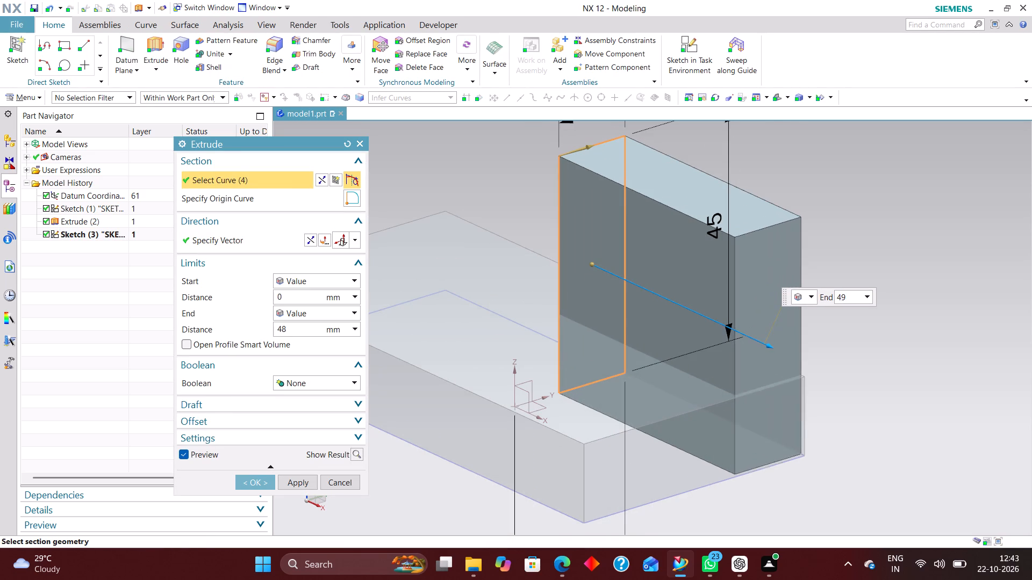
drag(752, 386, 756, 390)
Set the extrude's start distance to -50 mm, matching the base plate's far end, and create the upright support wall.
drag(590, 263, 429, 127)
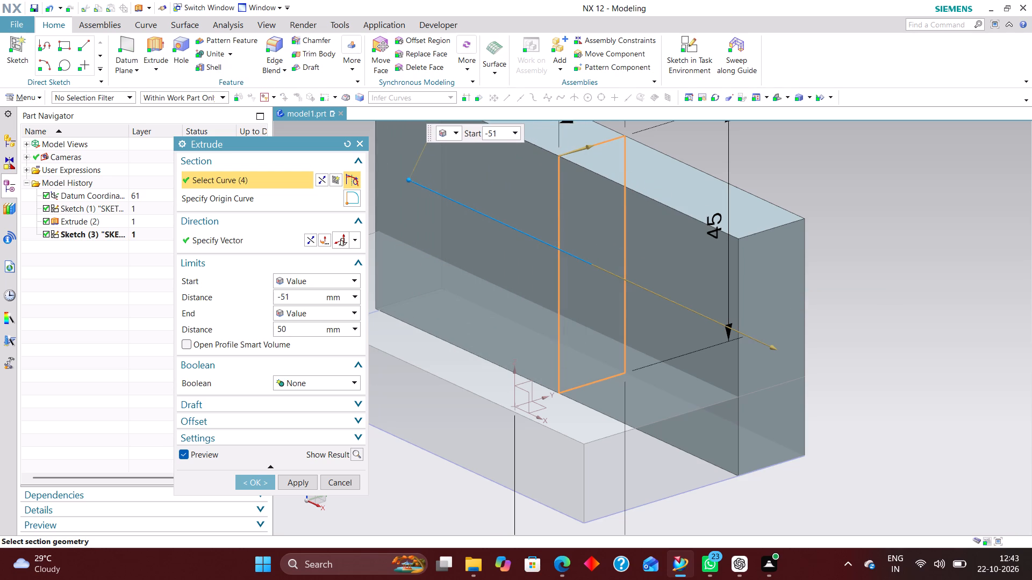
drag(429, 127, 427, 126)
scroll(543, 212, down, 3)
middle_drag(546, 354, 622, 359)
scroll(623, 361, up, 1)
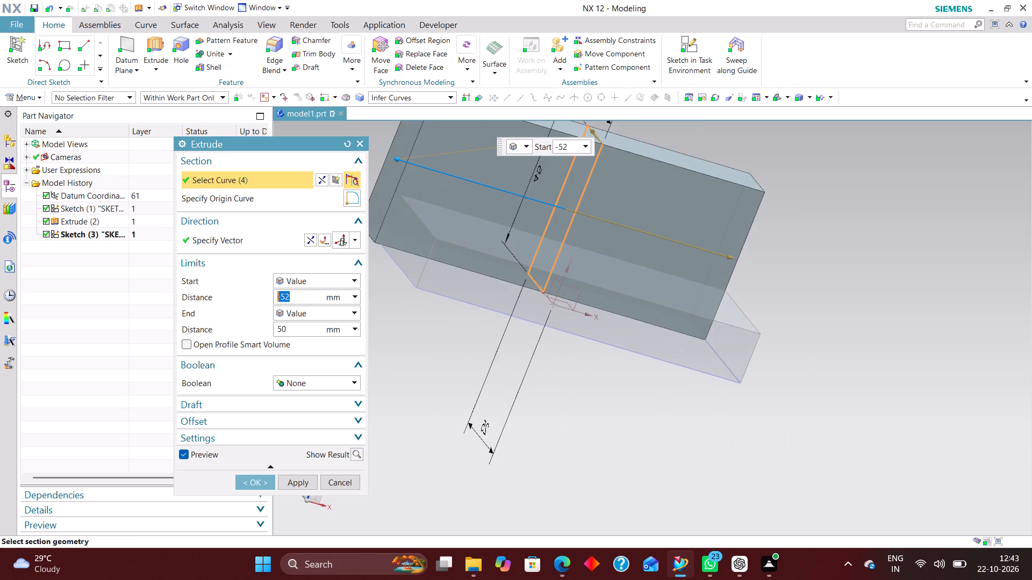
right_drag(799, 282, 759, 284)
scroll(641, 351, down, 3)
scroll(496, 266, up, 7)
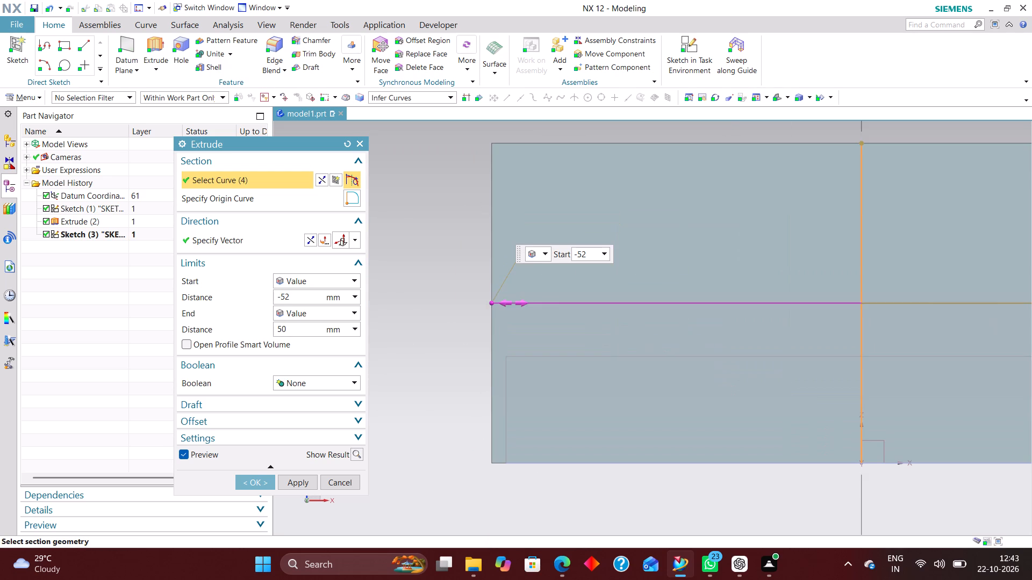
drag(491, 301, 505, 307)
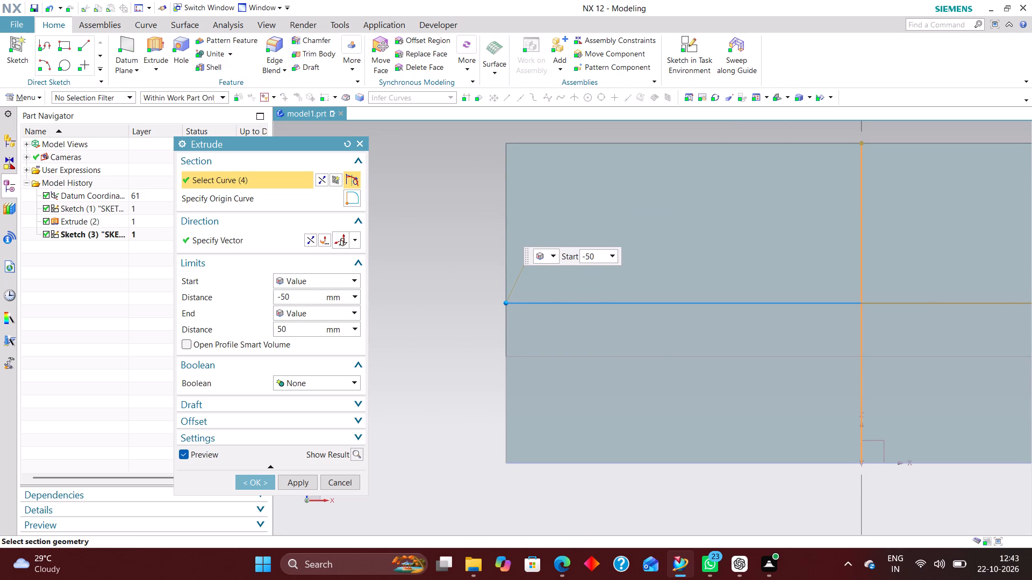
scroll(393, 283, down, 6)
middle_drag(686, 294, 641, 336)
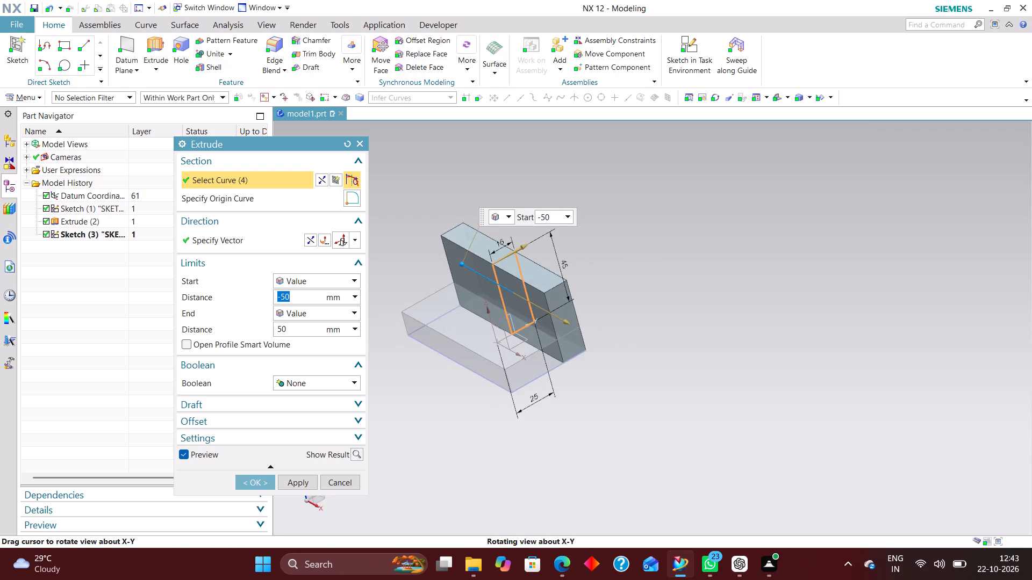
middle_drag(641, 336, 647, 335)
click(261, 480)
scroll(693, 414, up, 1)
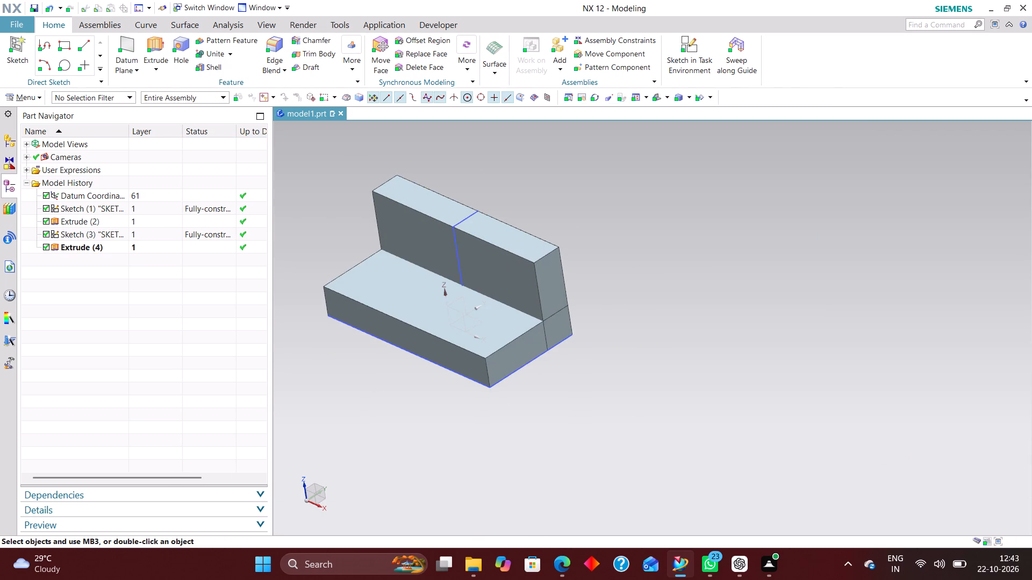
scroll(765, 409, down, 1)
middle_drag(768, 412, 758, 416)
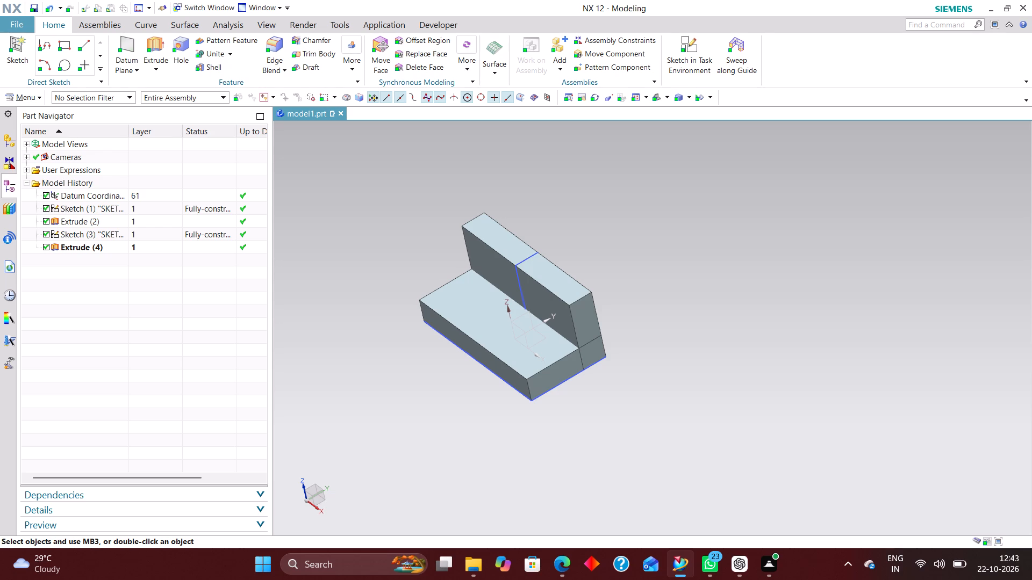
Hide the upright wall's rectangle sketch on the model.
middle_drag(733, 453, 729, 438)
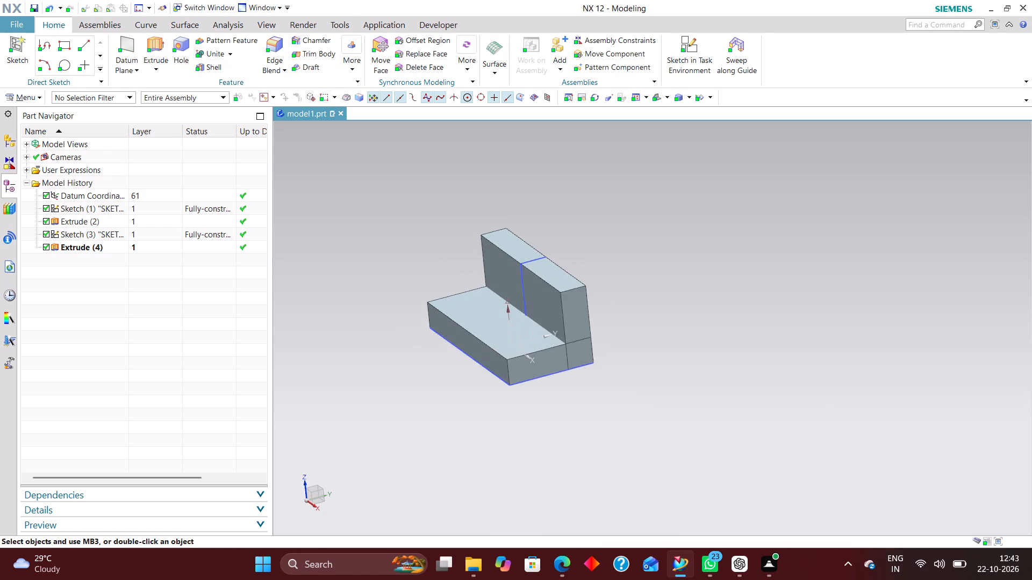
scroll(470, 263, up, 5)
right_drag(633, 258, 640, 335)
scroll(608, 250, down, 3)
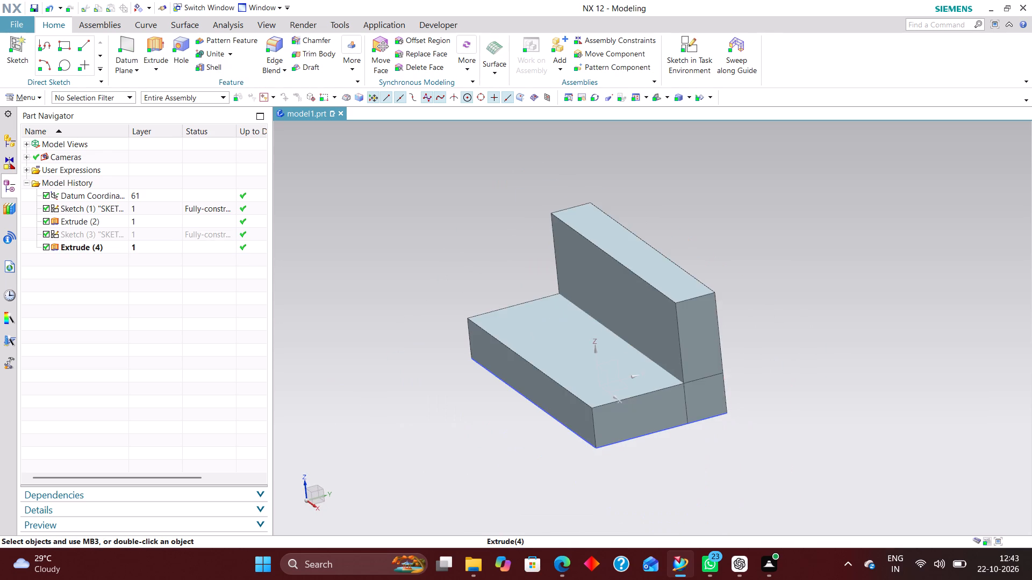
Unite the upright wall with the base plate, using the base plate as the target body.
middle_drag(758, 418, 779, 417)
scroll(766, 396, up, 2)
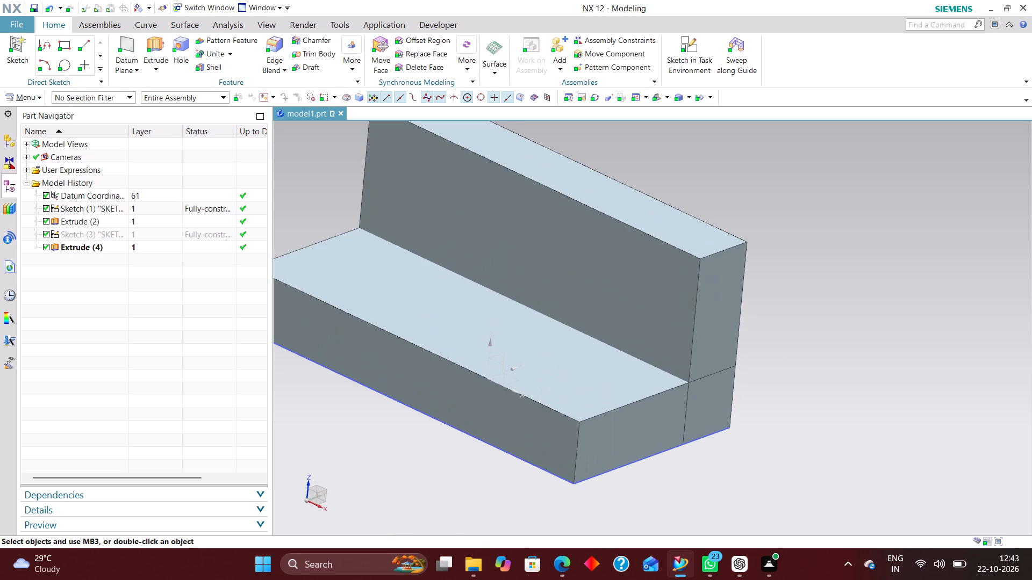
click(213, 50)
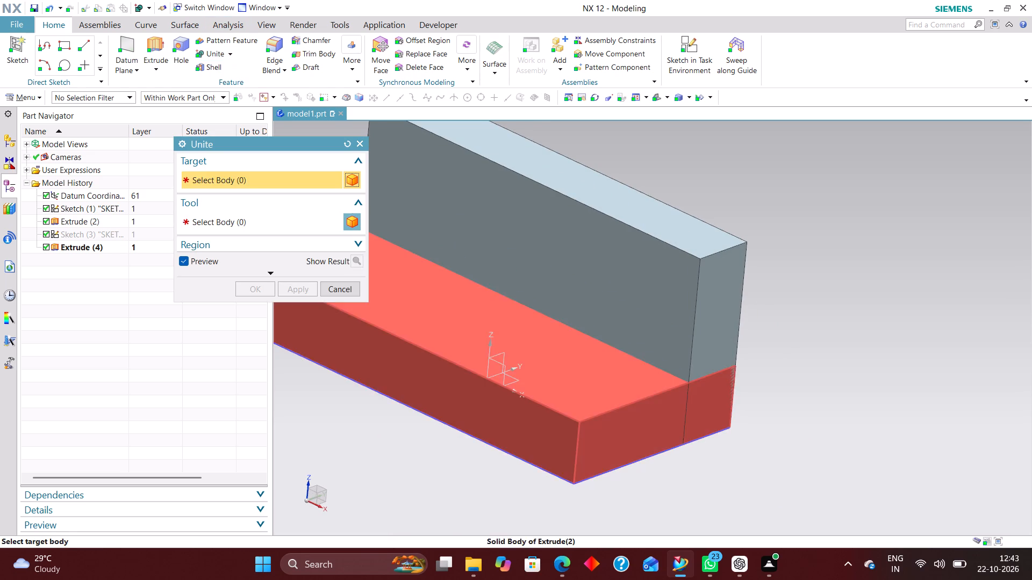
click(402, 354)
click(597, 269)
click(259, 291)
scroll(858, 384, down, 3)
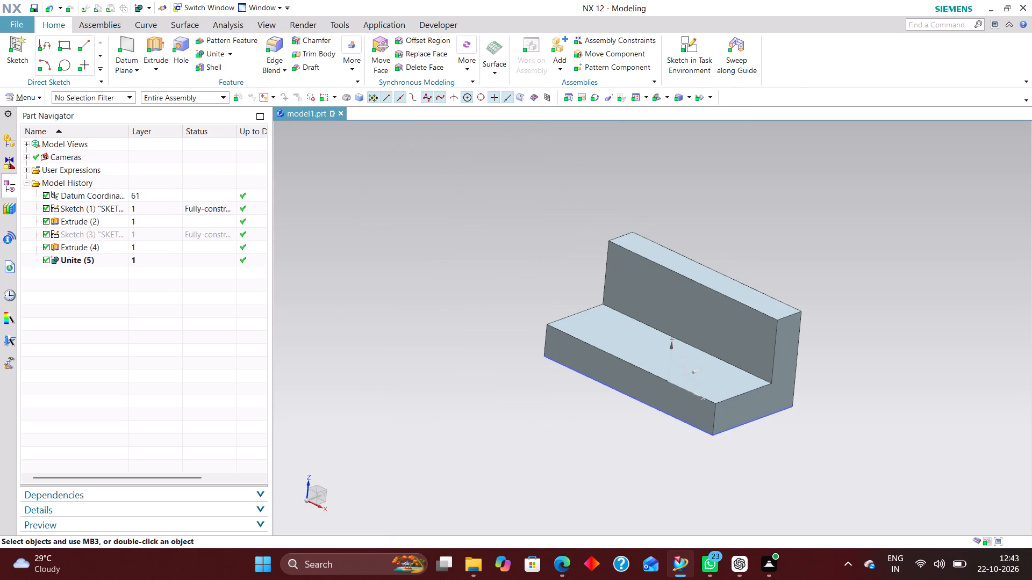
scroll(856, 386, up, 1)
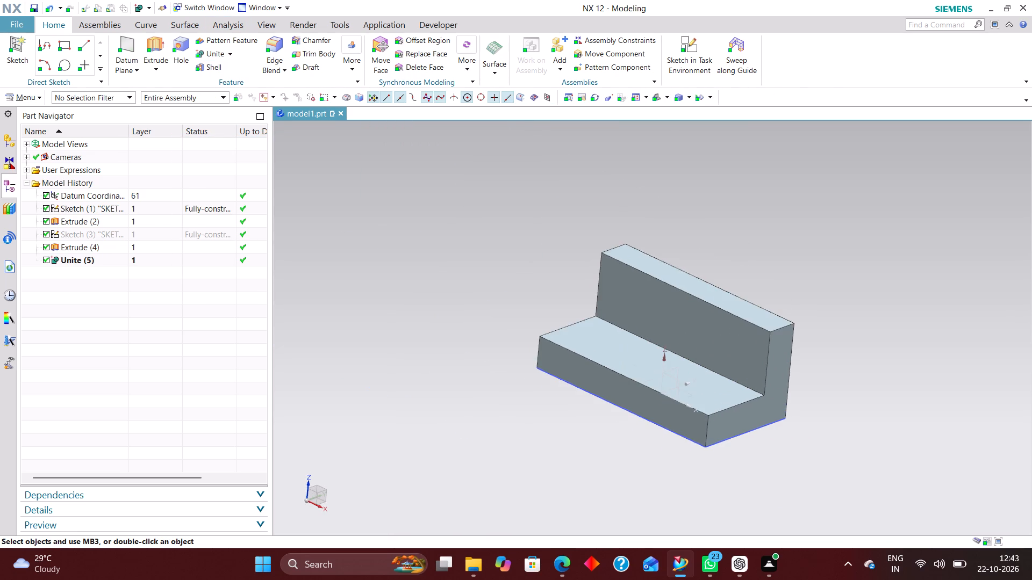
scroll(820, 446, down, 1)
scroll(836, 433, up, 1)
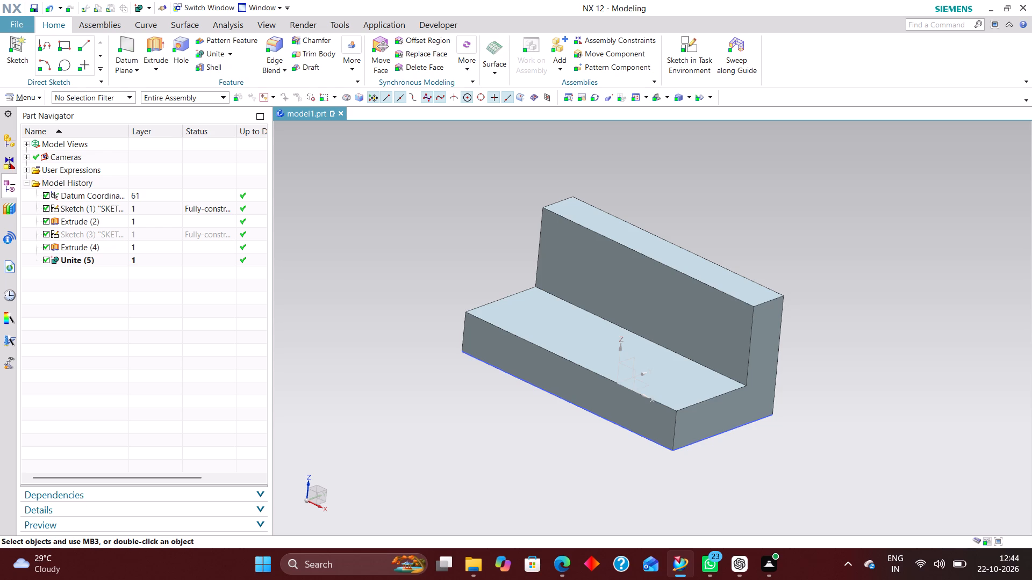
Examine the sketches and extrudes in the model history and review the base sketch's dimensions, leaving it unchanged.
click(162, 205)
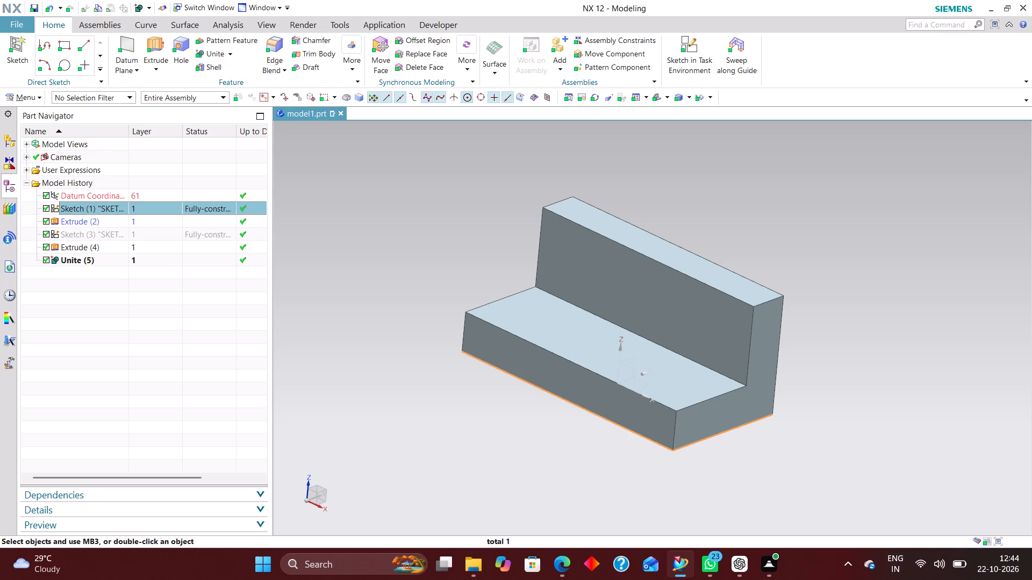
click(155, 234)
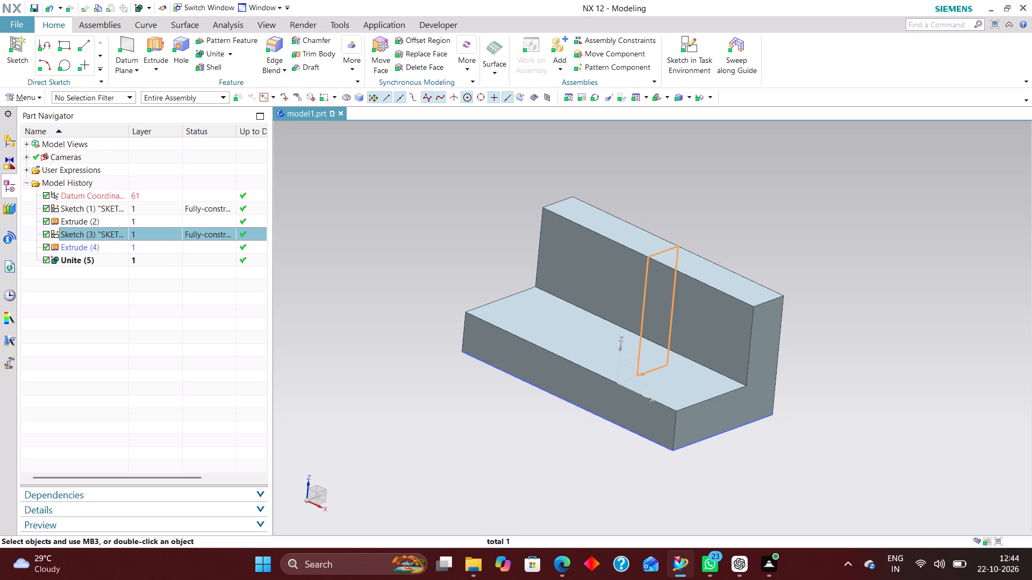
click(170, 205)
click(165, 219)
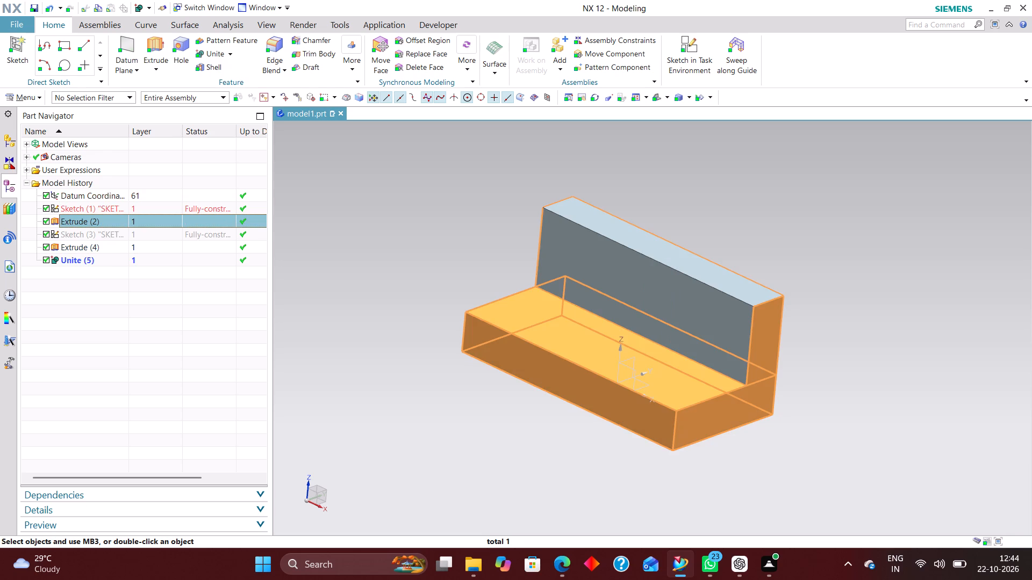
click(170, 209)
right_click(170, 209)
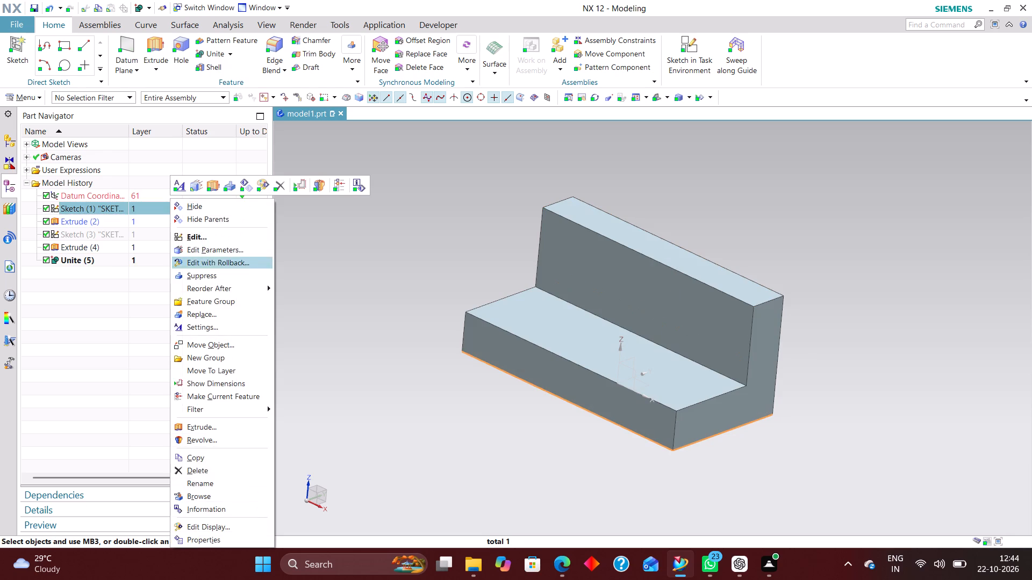
click(219, 258)
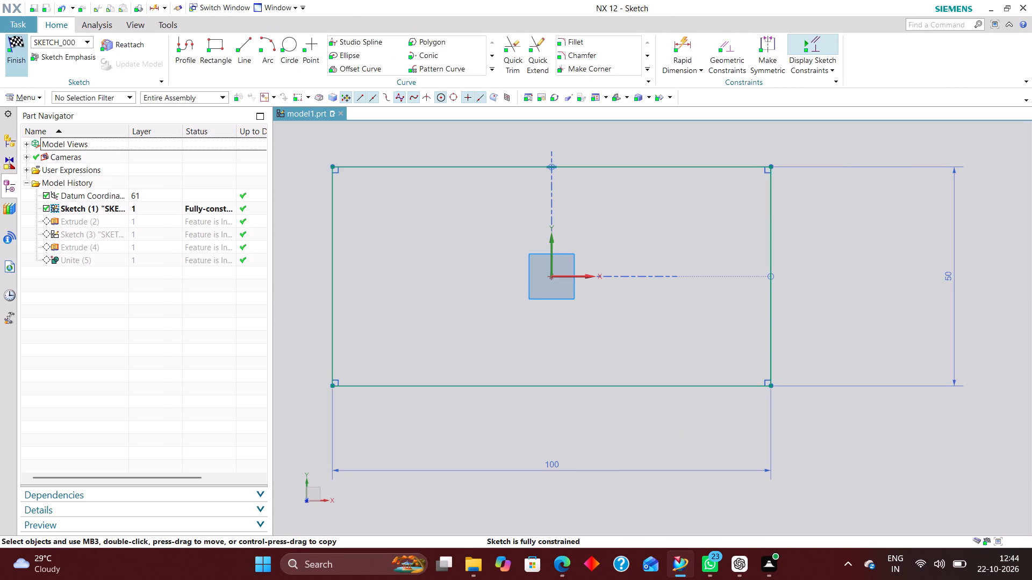
click(11, 39)
Review the extrude parameters of the base plate and close them without changes.
click(109, 220)
right_click(110, 220)
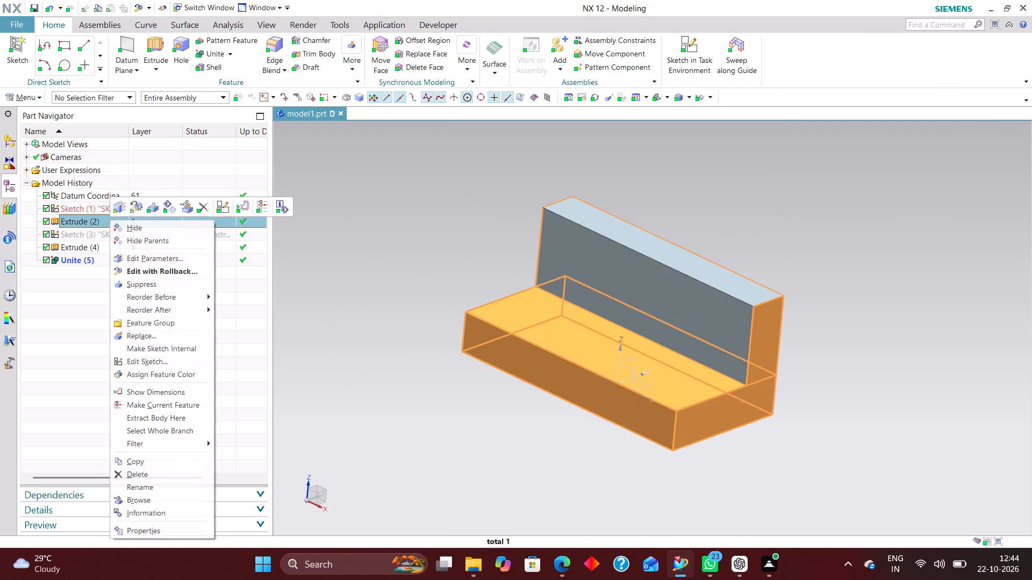
click(169, 271)
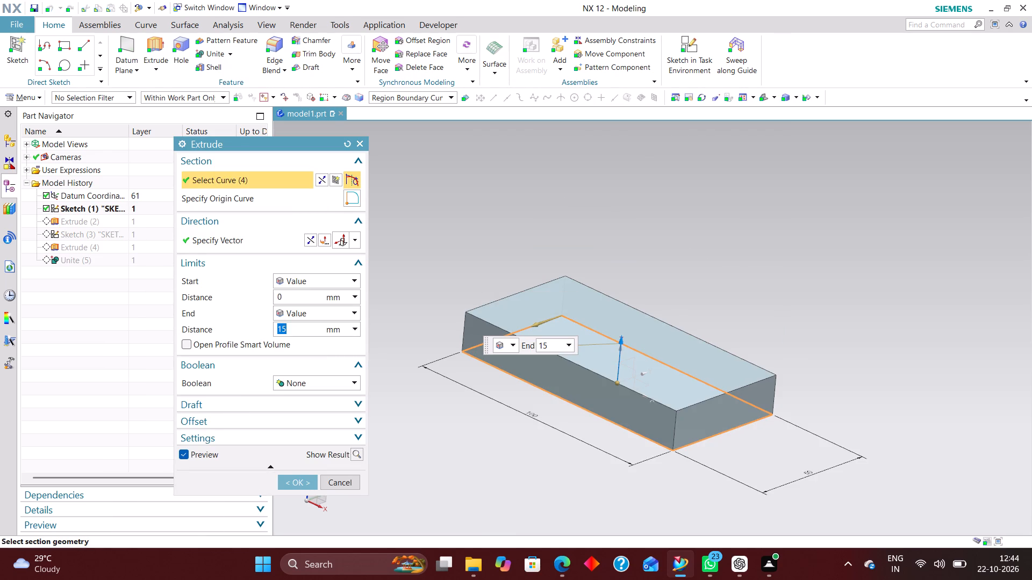
middle_drag(829, 393, 815, 364)
middle_click(813, 360)
middle_drag(813, 360, 816, 385)
scroll(713, 471, up, 2)
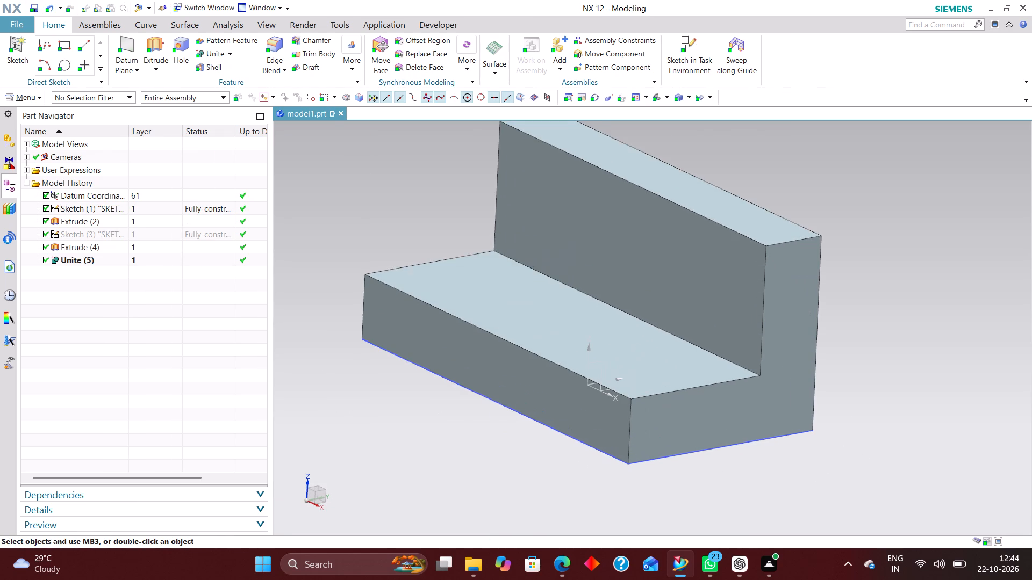
scroll(793, 440, down, 2)
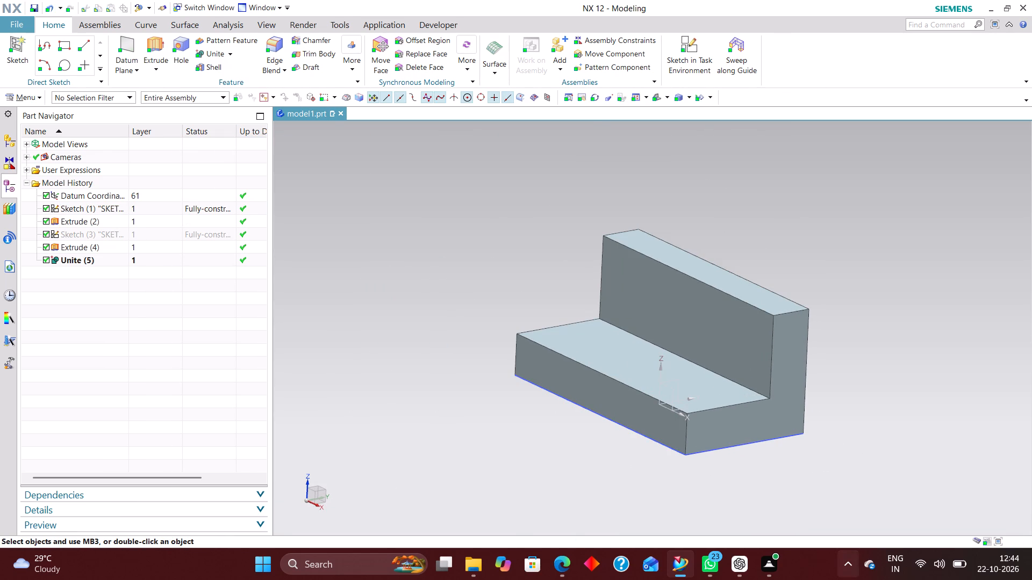
Start an edge blend with a 15 mm radius on the near vertical corner edge of the base plate's front.
scroll(817, 387, down, 1)
middle_drag(842, 388, 844, 410)
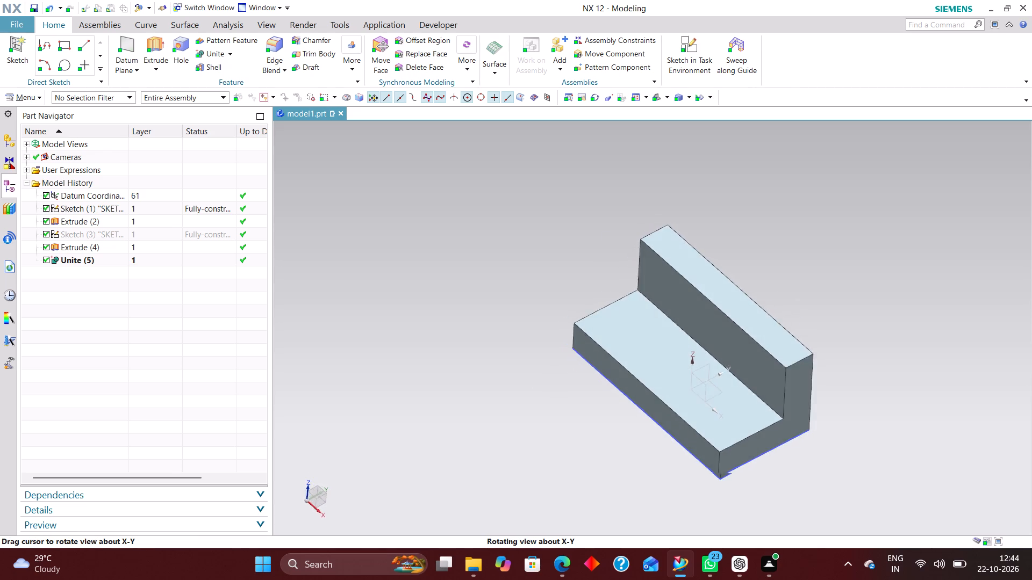
middle_drag(844, 410, 851, 401)
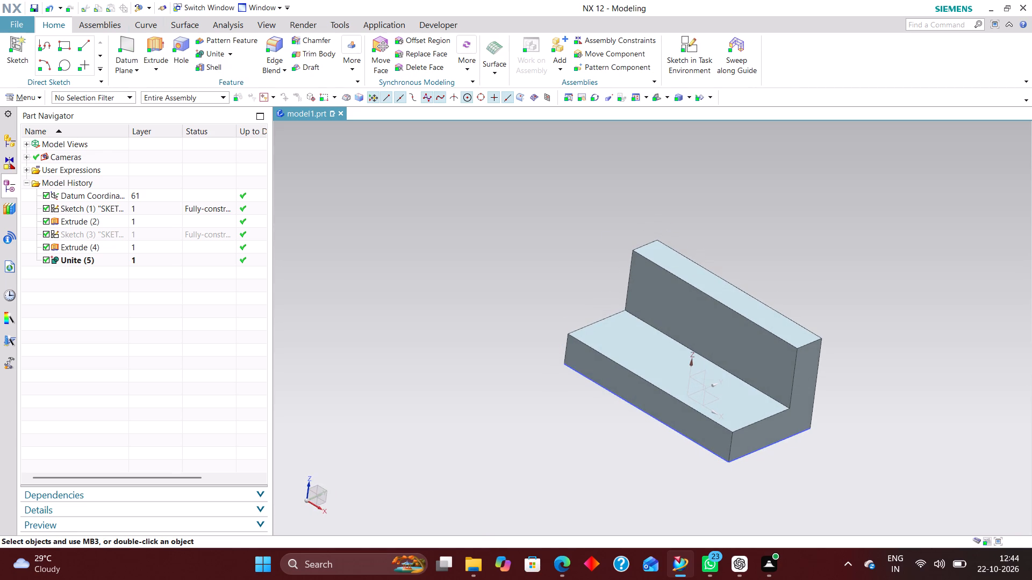
click(268, 49)
scroll(750, 452, up, 7)
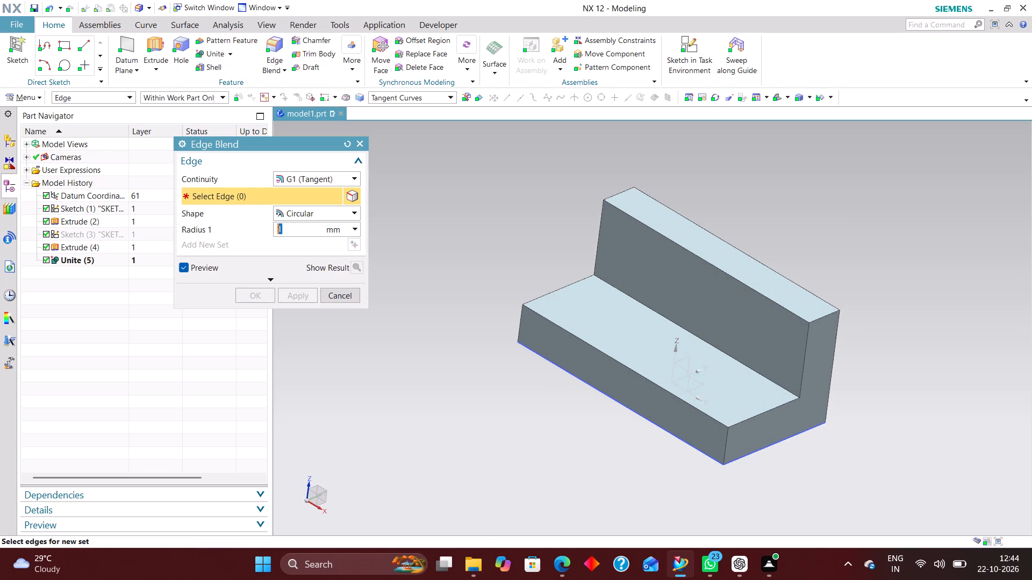
scroll(716, 440, up, 5)
click(743, 447)
scroll(779, 454, down, 6)
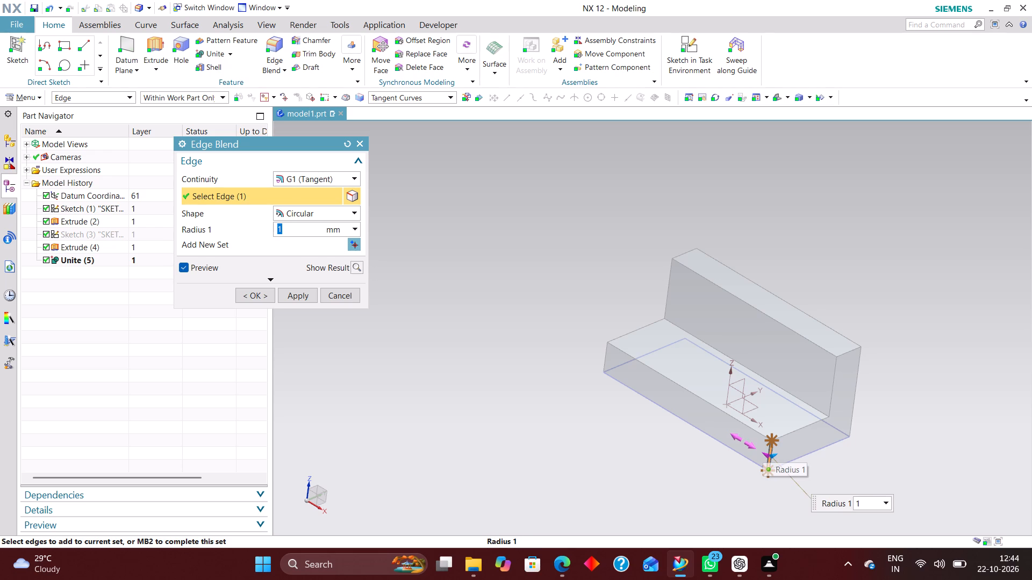
text(15)
key(Return)
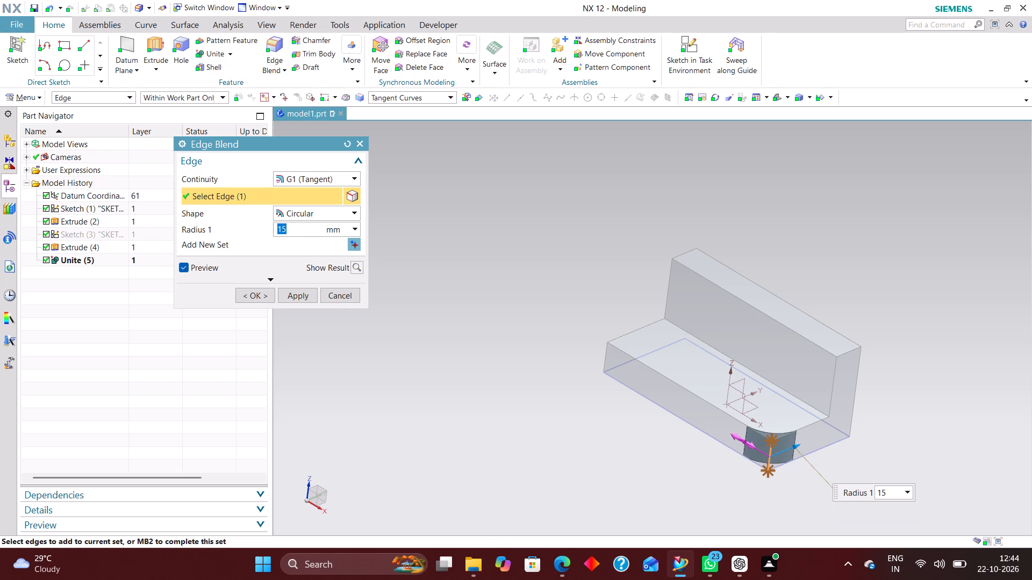
Add the base plate's other front vertical corner edge to the 15 mm blend and create it.
scroll(579, 359, up, 5)
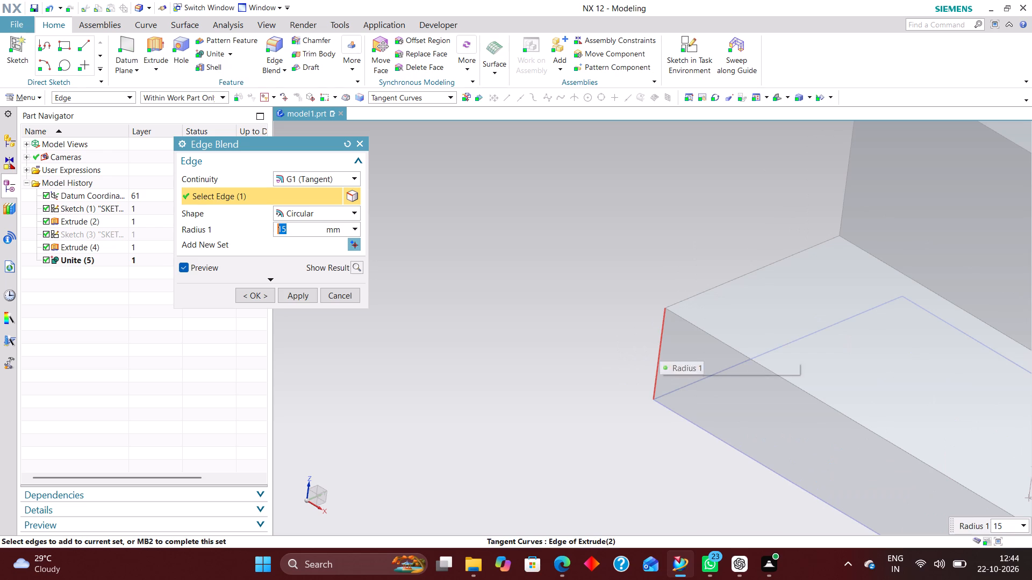
click(660, 347)
scroll(584, 337, down, 2)
middle_drag(581, 386, 593, 389)
click(252, 295)
Hide the base plate's rectangle sketch on the model.
scroll(485, 313, down, 5)
scroll(630, 397, up, 3)
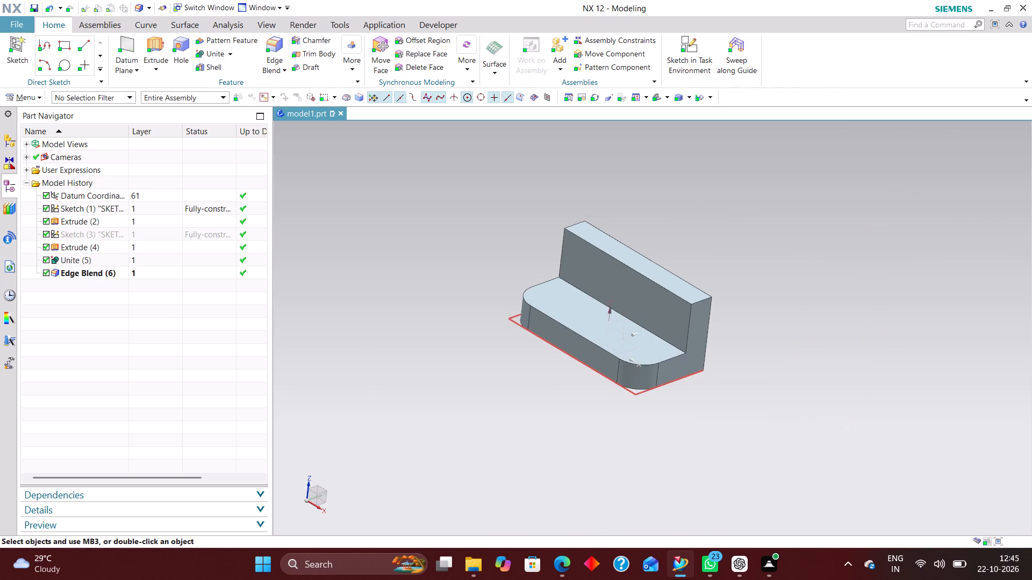
right_drag(637, 392, 637, 461)
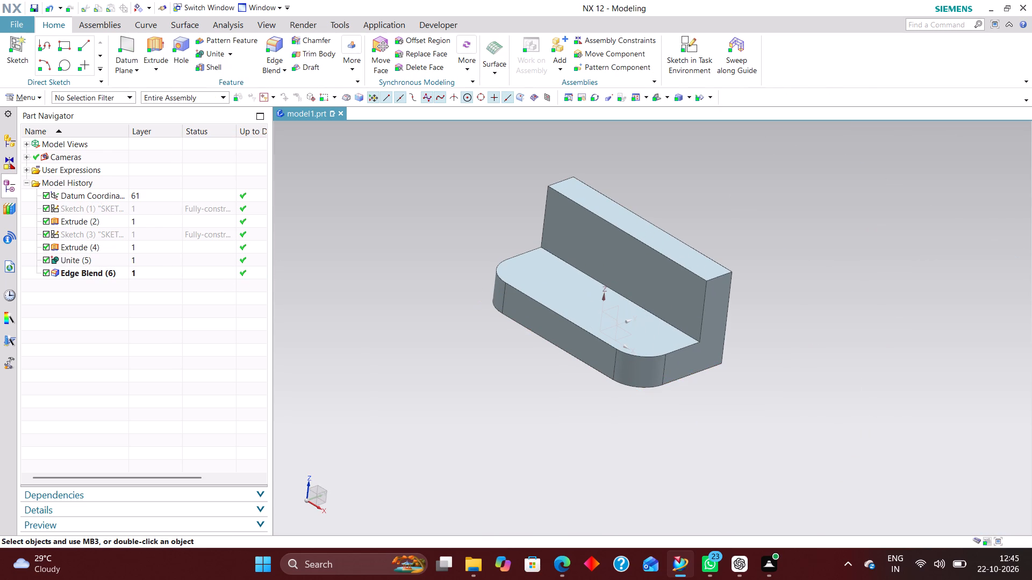
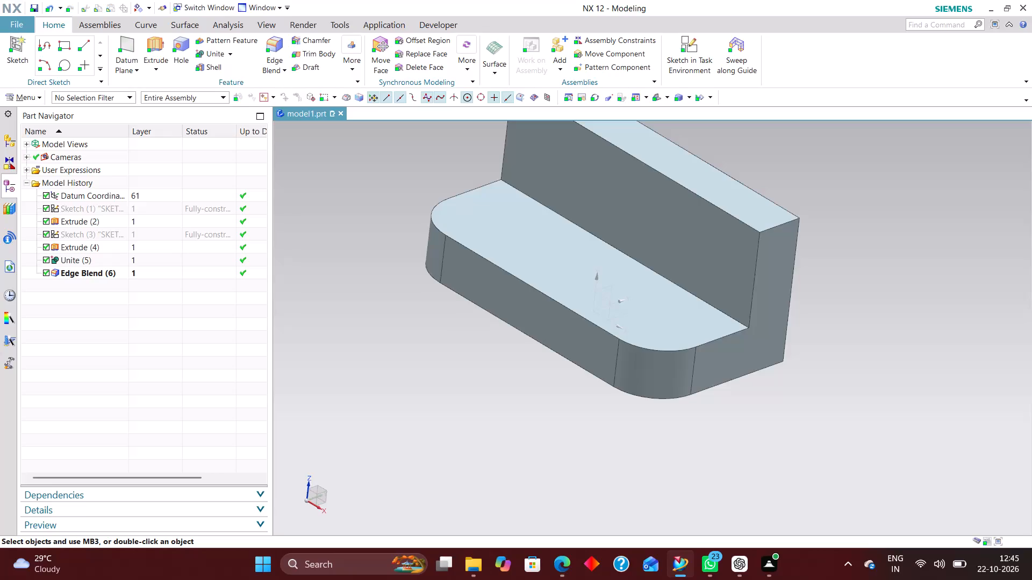
Examine the bracket from several sides, checking the rounded base corners and the upright wall.
middle_drag(599, 476, 653, 488)
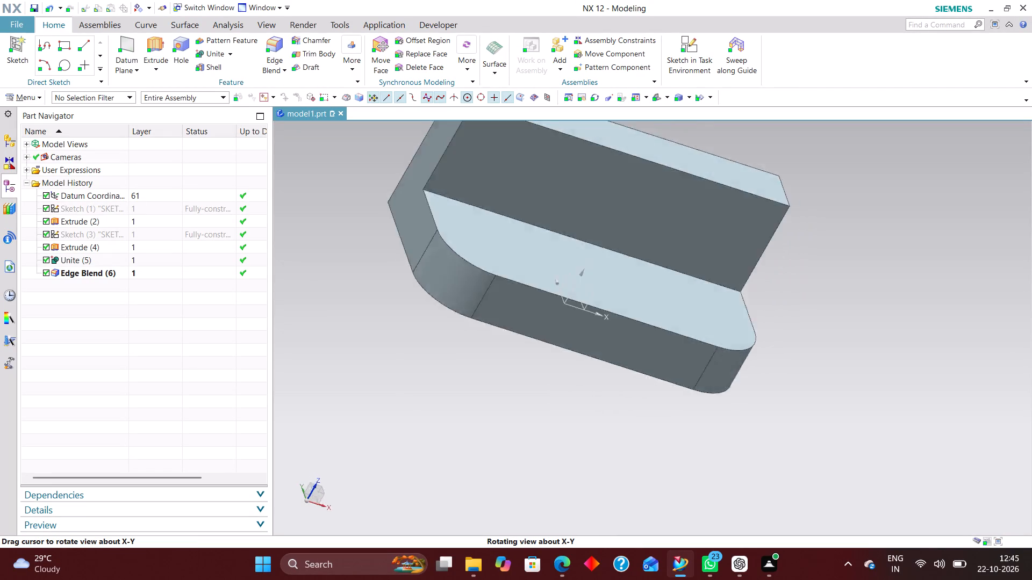
middle_drag(653, 488, 655, 488)
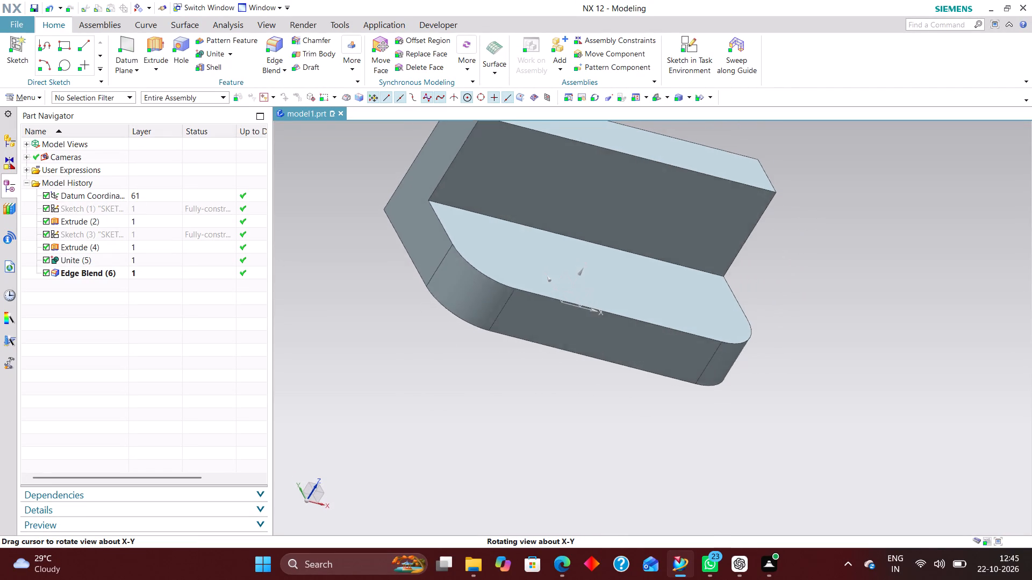
middle_drag(655, 488, 654, 476)
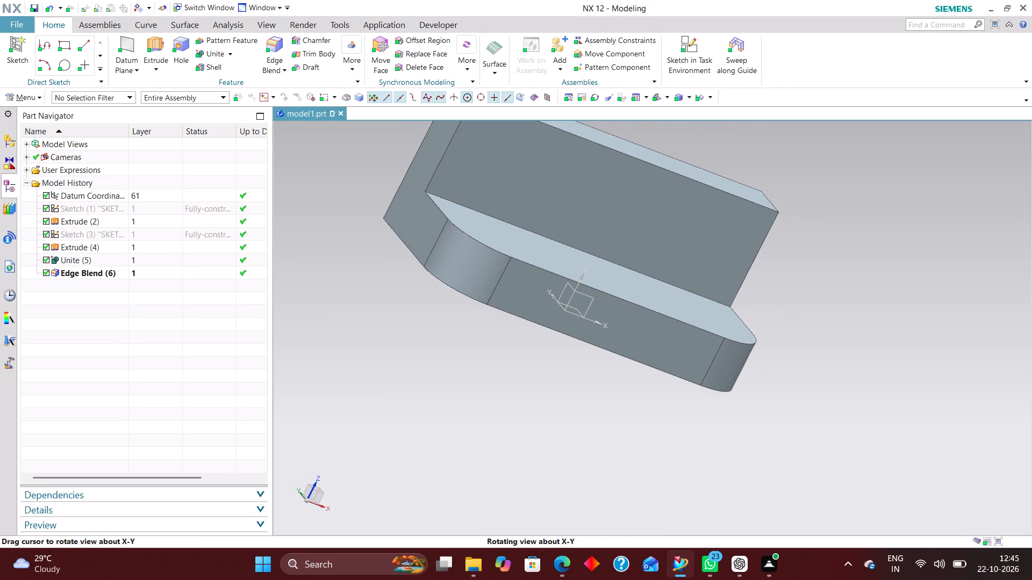
middle_drag(654, 476, 628, 448)
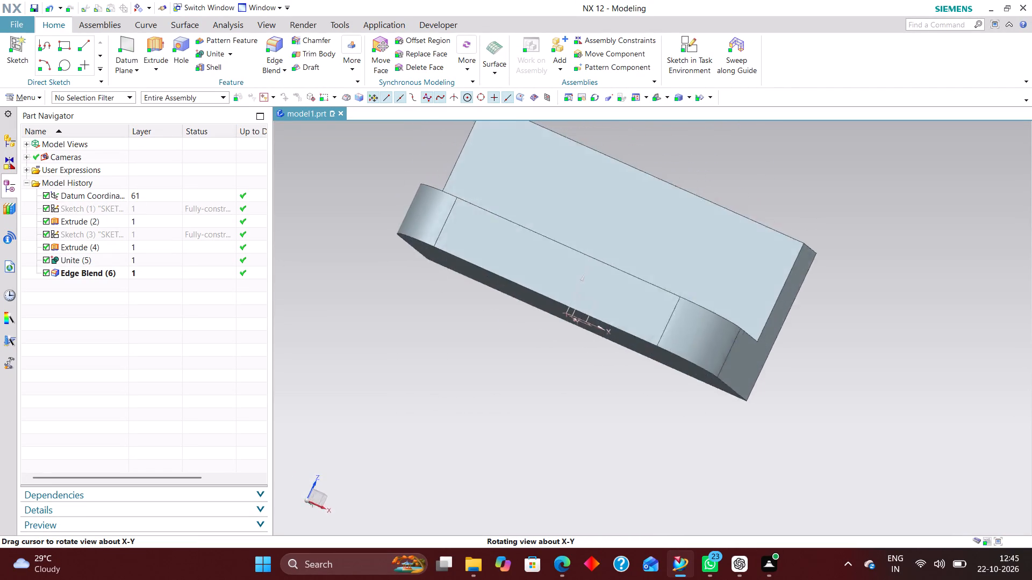
middle_drag(628, 448, 598, 445)
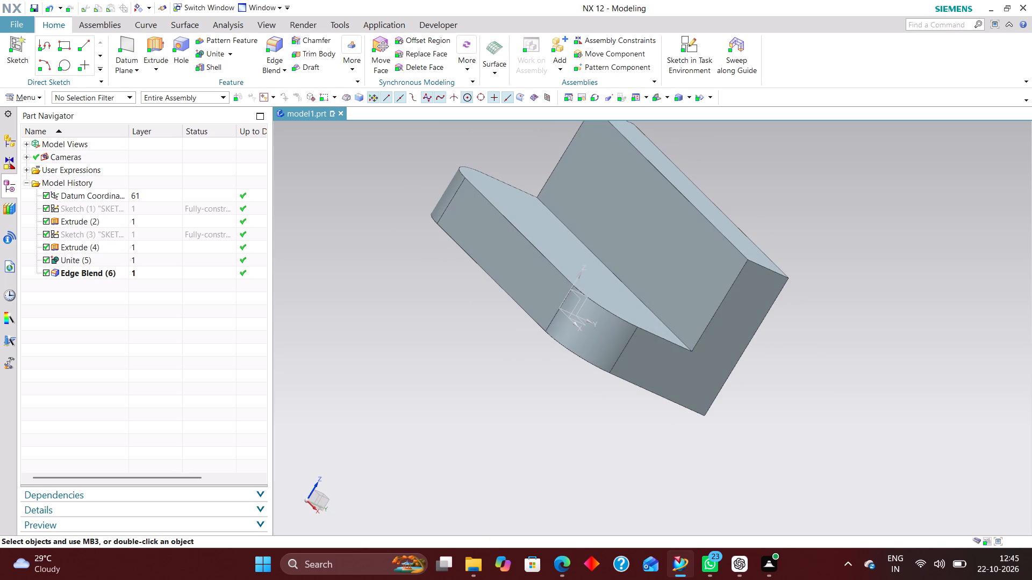
scroll(700, 454, down, 2)
middle_drag(610, 455, 682, 478)
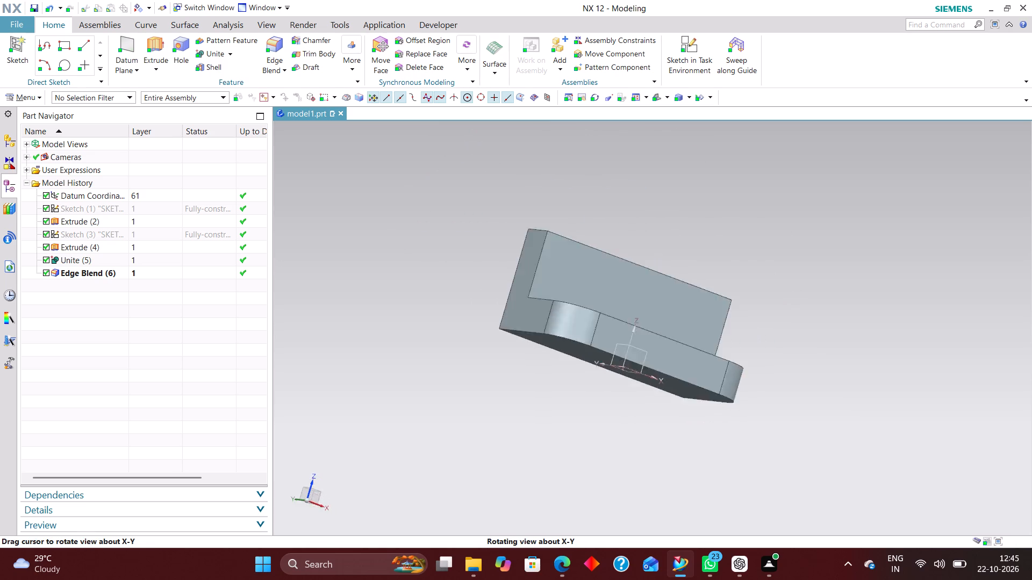
middle_drag(682, 478, 635, 477)
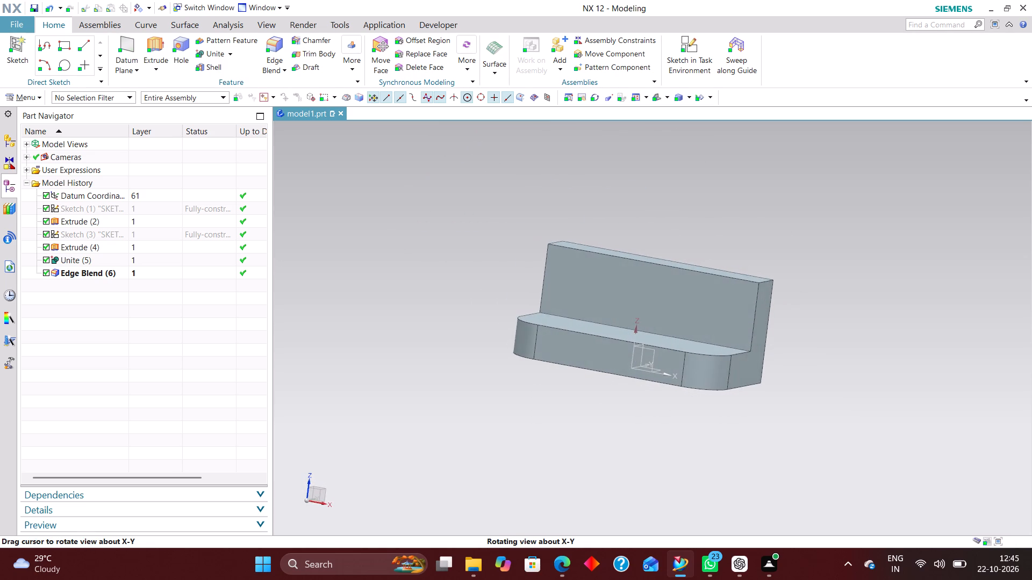
middle_drag(635, 477, 626, 482)
scroll(626, 482, up, 1)
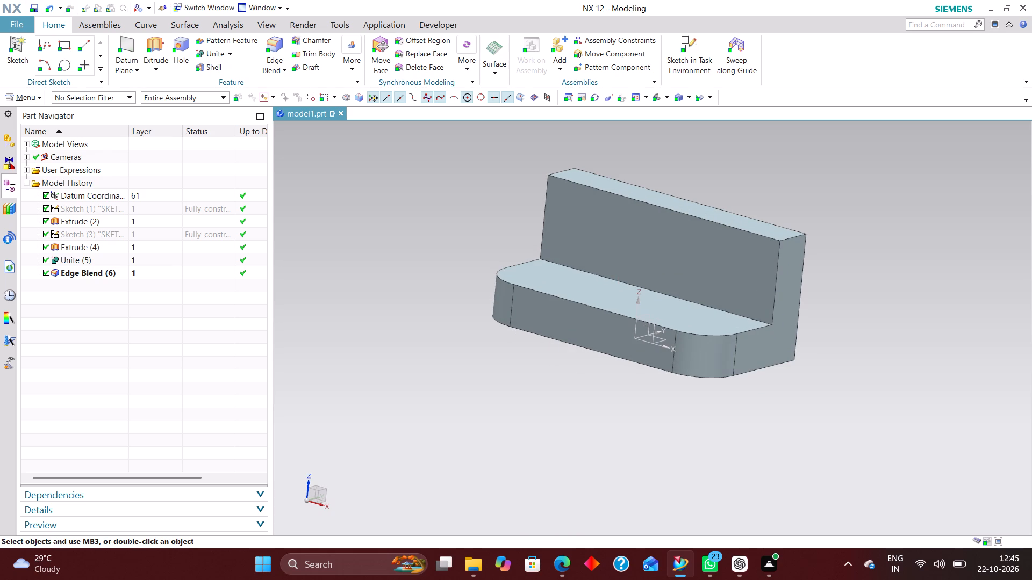
Create a new task-environment sketch on the XZ plane of the datum coordinate system.
click(687, 40)
scroll(664, 322, up, 5)
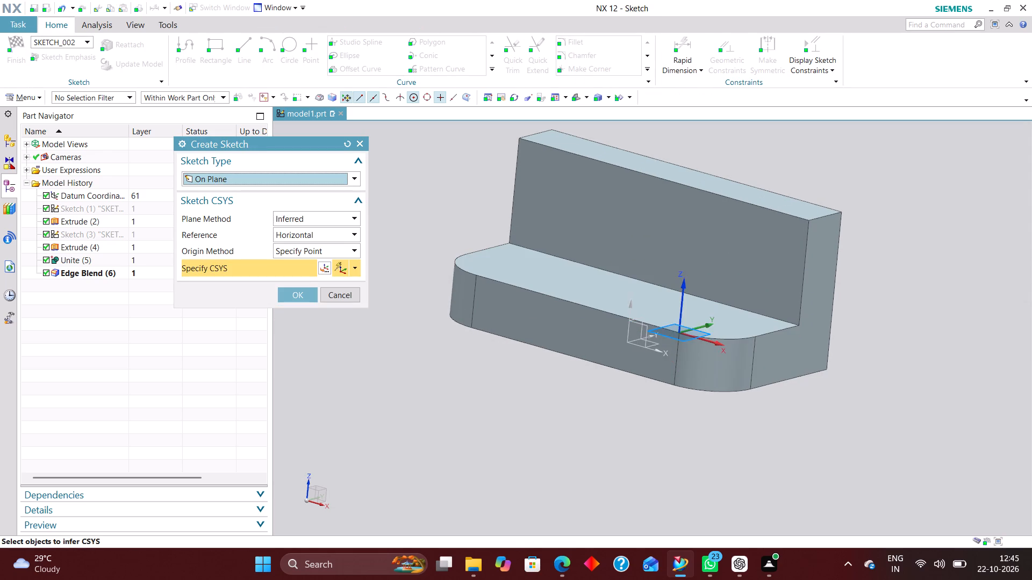
middle_drag(746, 415, 732, 417)
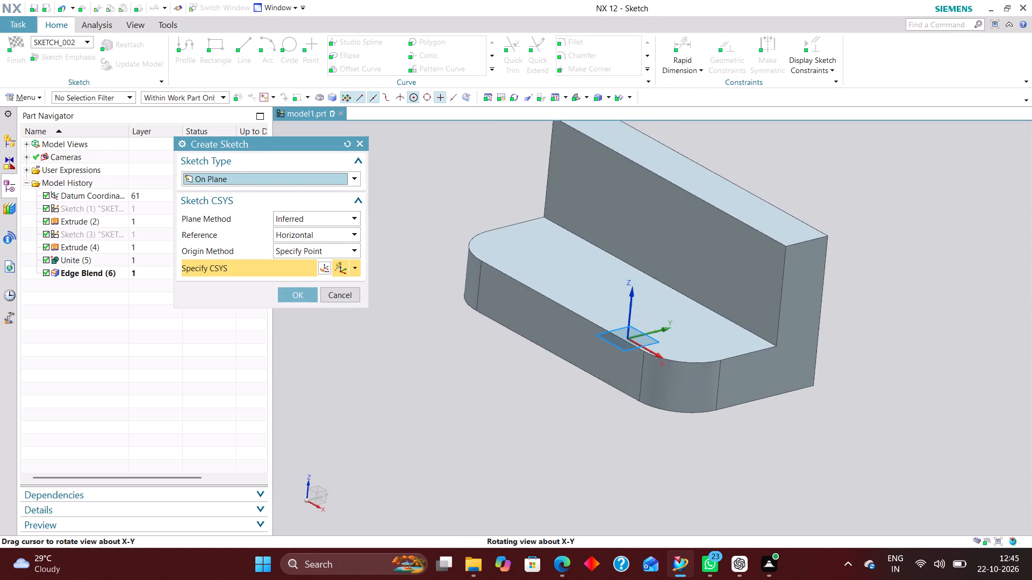
scroll(644, 343, up, 7)
click(579, 309)
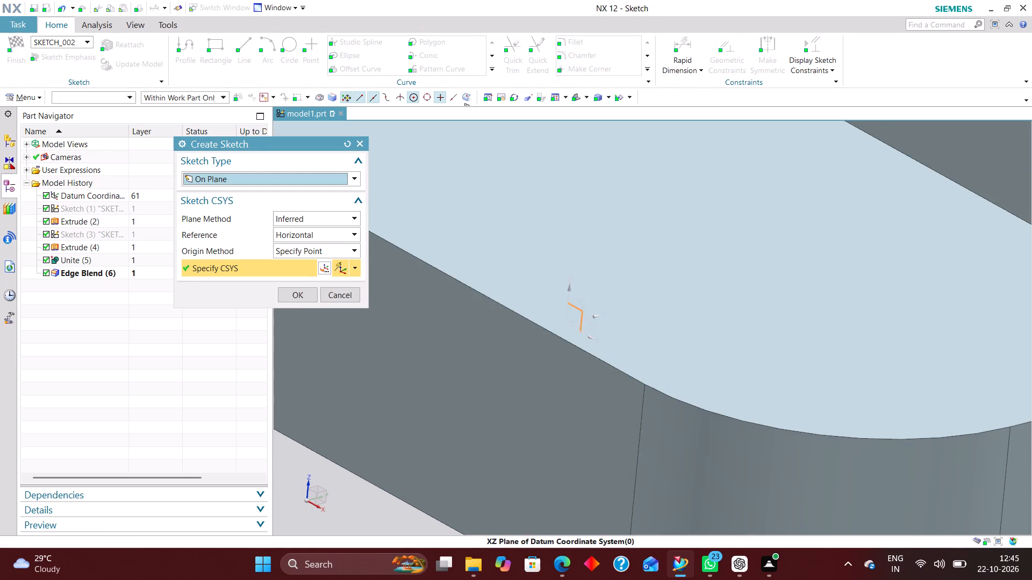
click(302, 291)
Sketch a small circle just above the upright wall's top edge, near its +X end.
scroll(586, 386, down, 8)
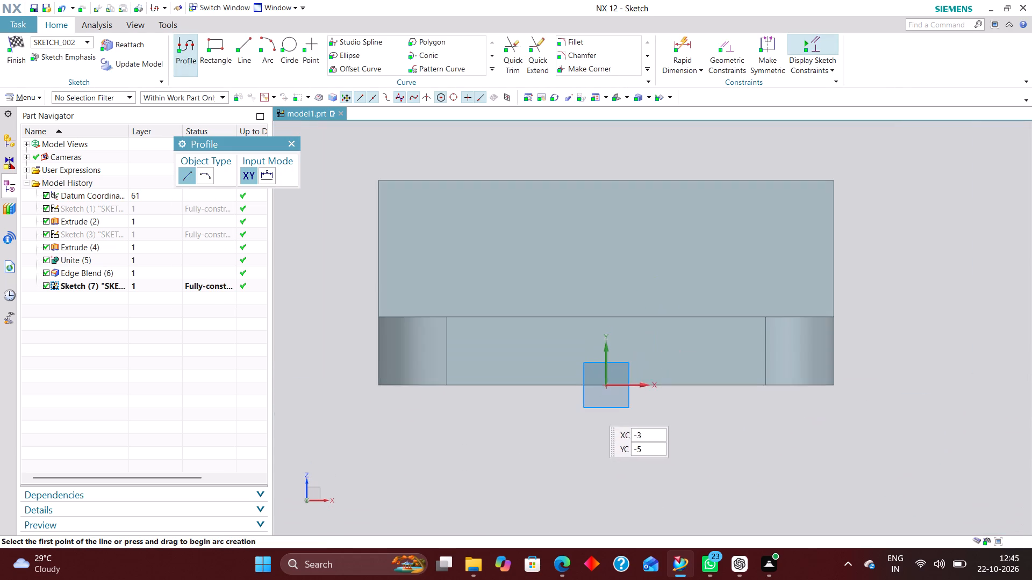
scroll(592, 408, down, 5)
scroll(648, 270, up, 2)
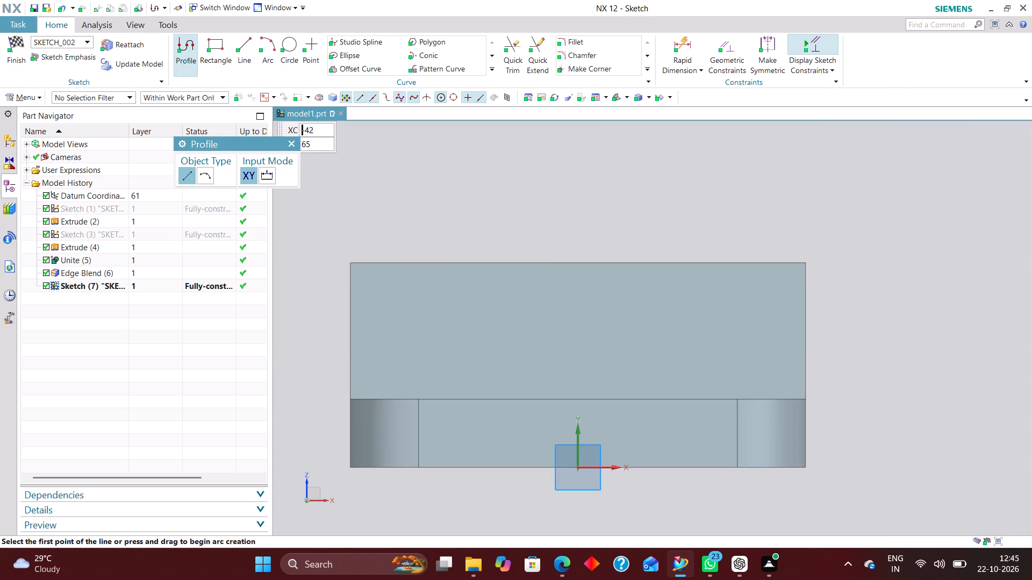
click(285, 41)
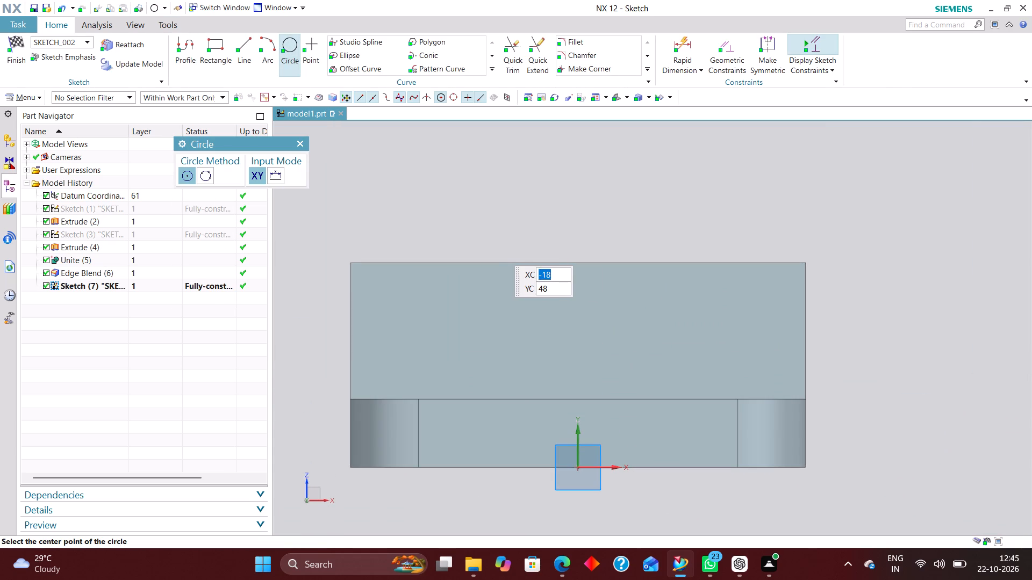
scroll(755, 300, up, 1)
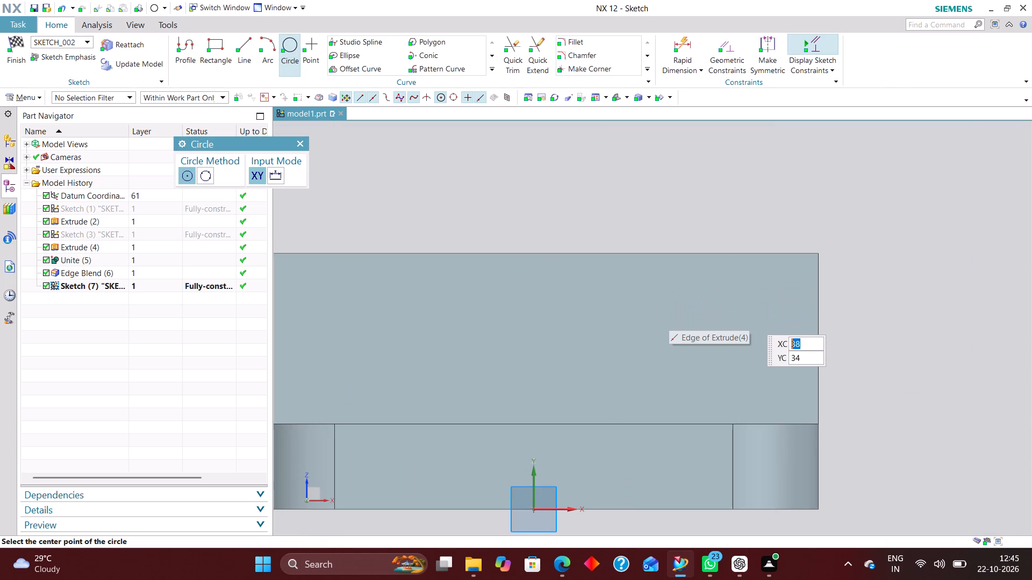
click(757, 192)
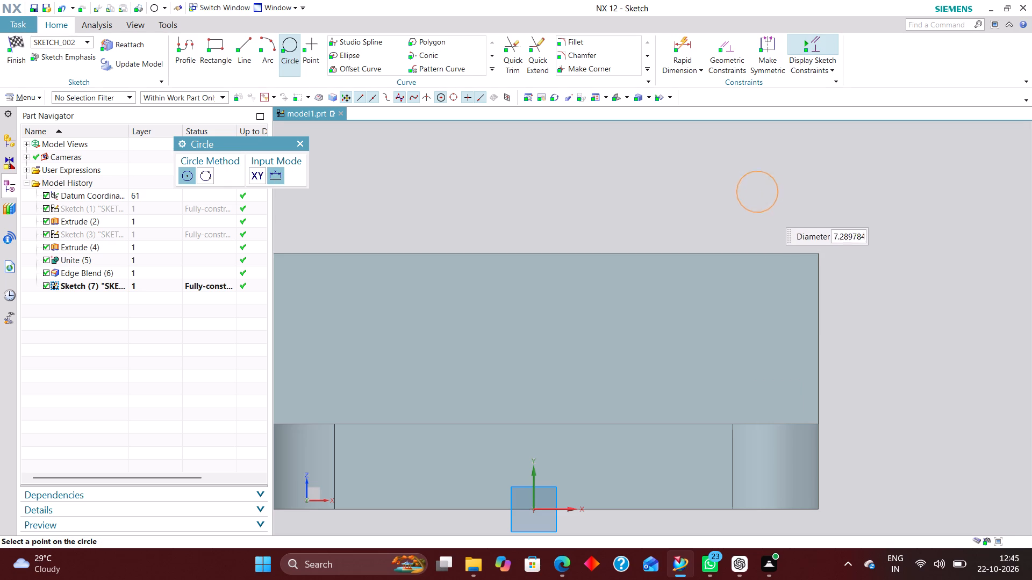
click(774, 222)
scroll(854, 247, down, 2)
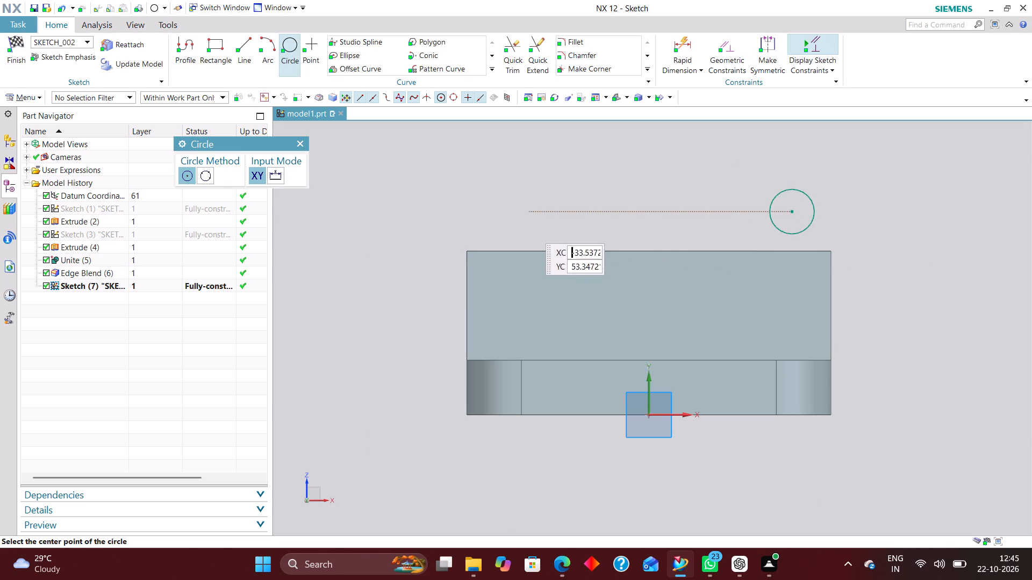
click(300, 143)
Dimension the circle center's height above the sketch's horizontal axis and set it to 45 mm.
click(683, 47)
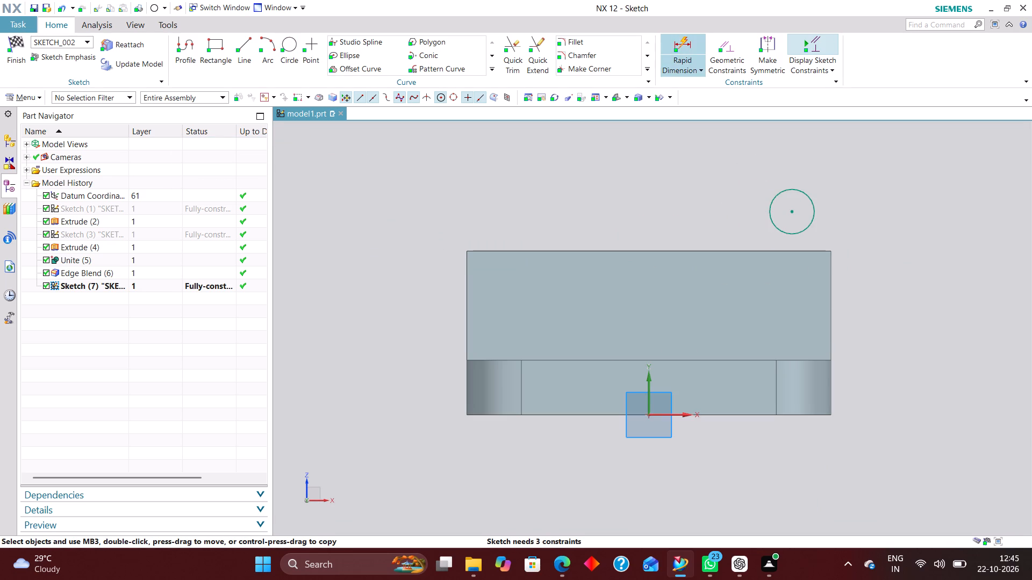
scroll(711, 432, up, 3)
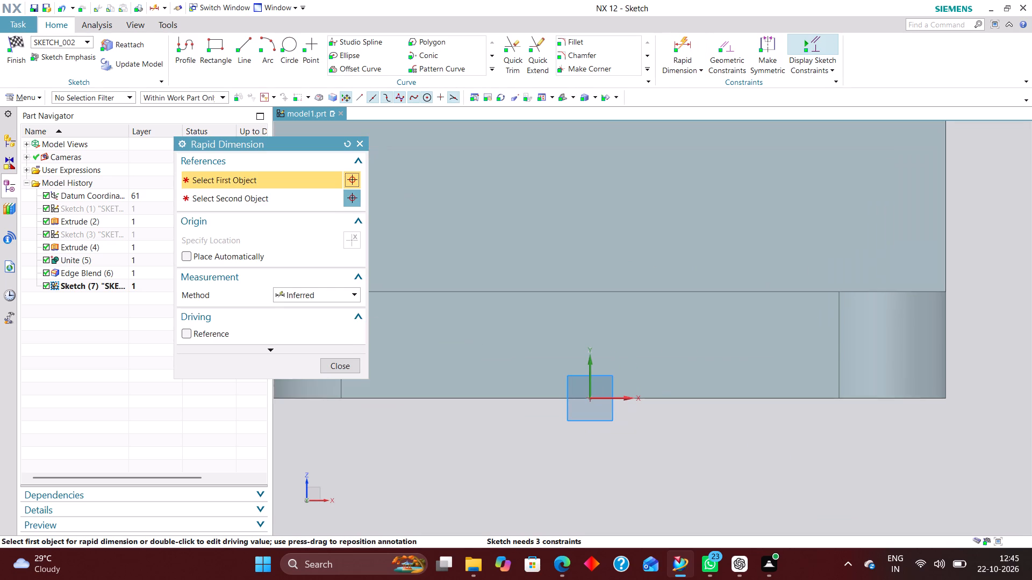
click(616, 399)
scroll(649, 488, down, 4)
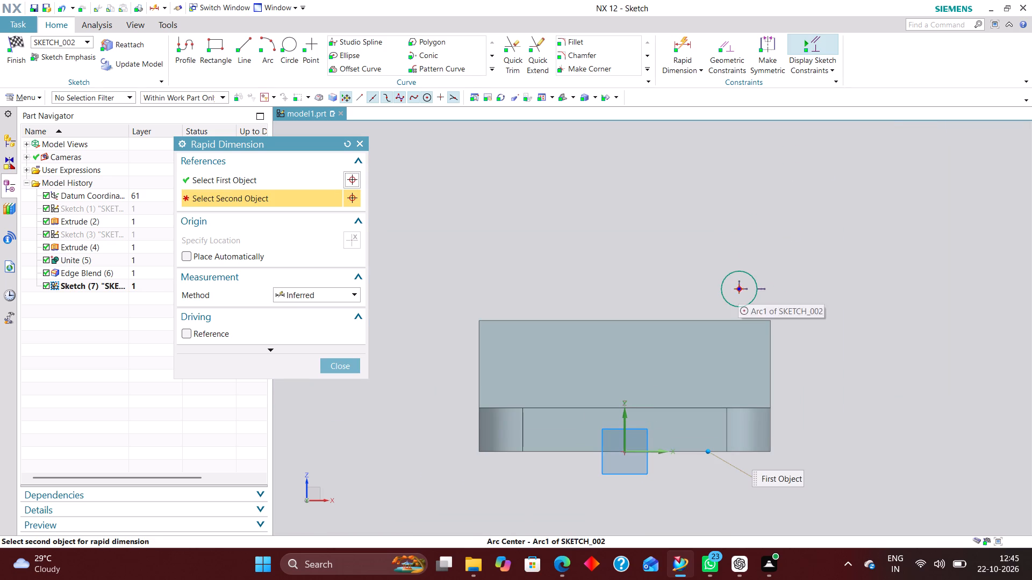
click(738, 289)
click(846, 370)
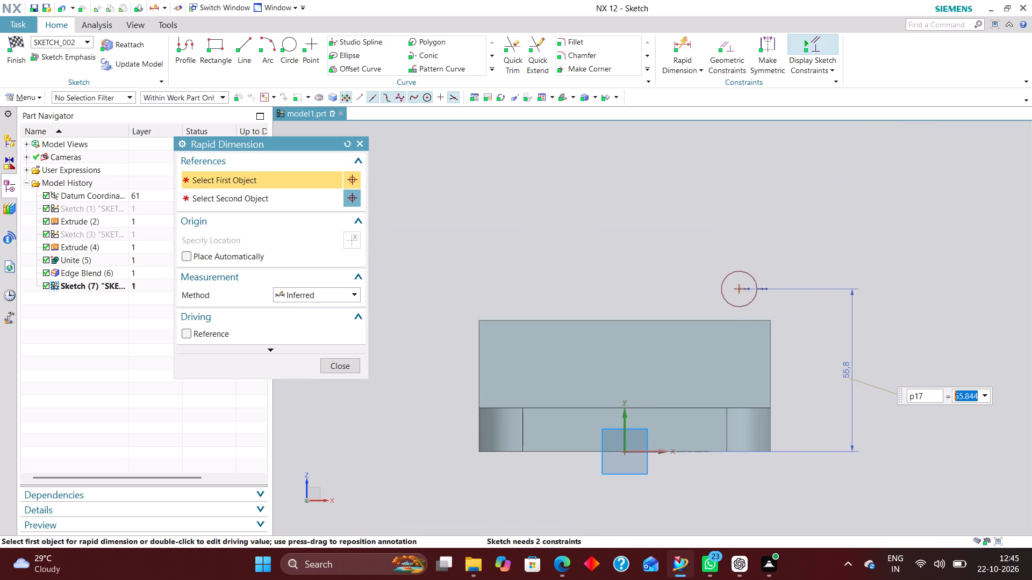
key(4)
key(5)
key(Return)
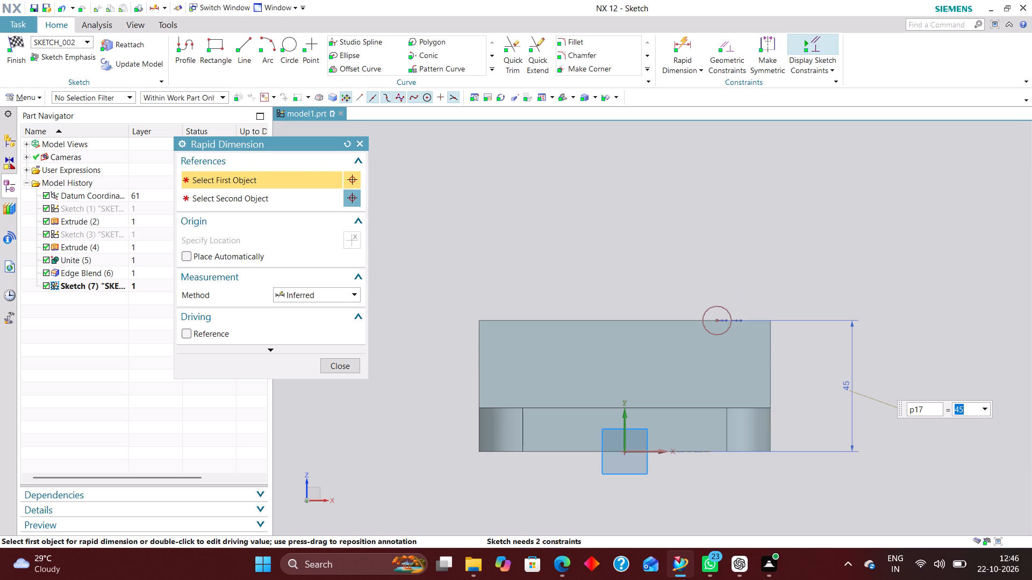
Add a radial dimension to the circle and set its radius to 15 mm.
click(336, 290)
click(310, 389)
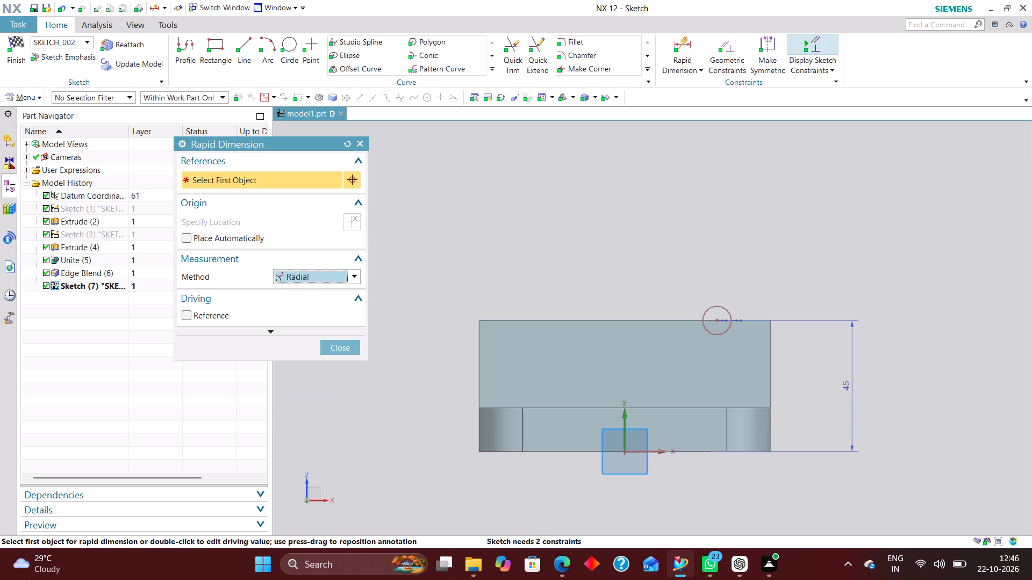
scroll(690, 326, up, 4)
click(771, 282)
click(836, 226)
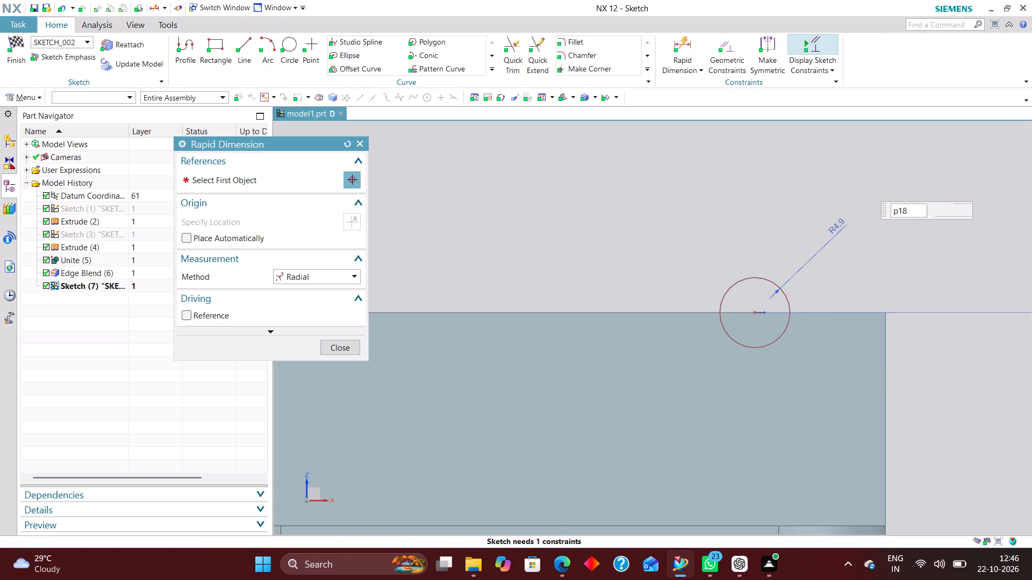
text(15)
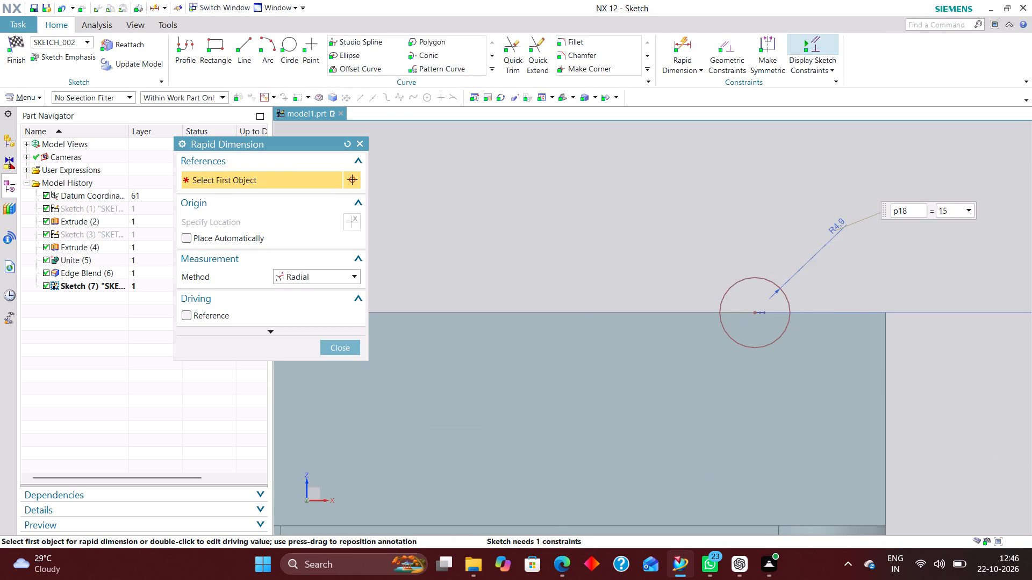
key(Return)
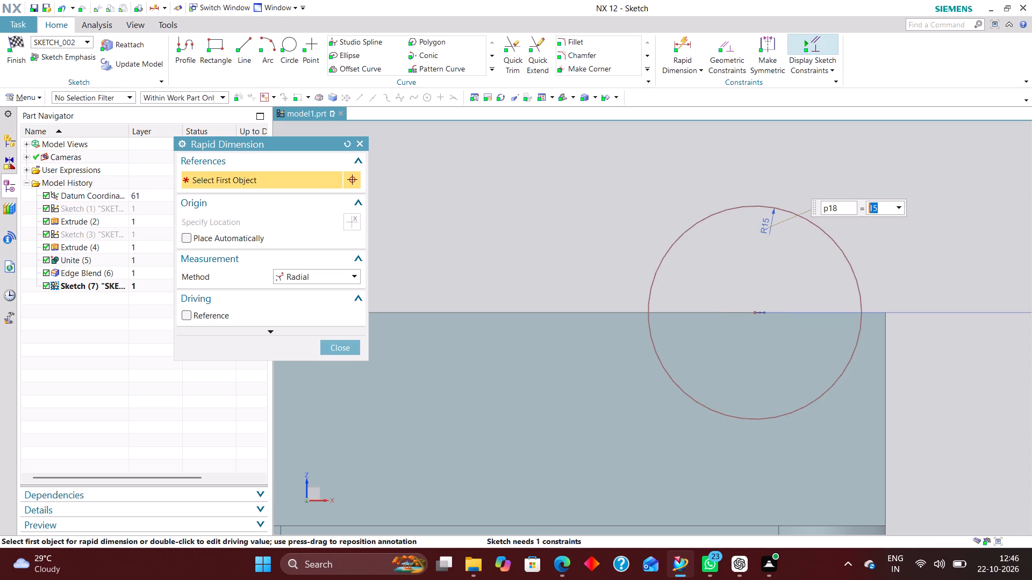
scroll(717, 281, down, 2)
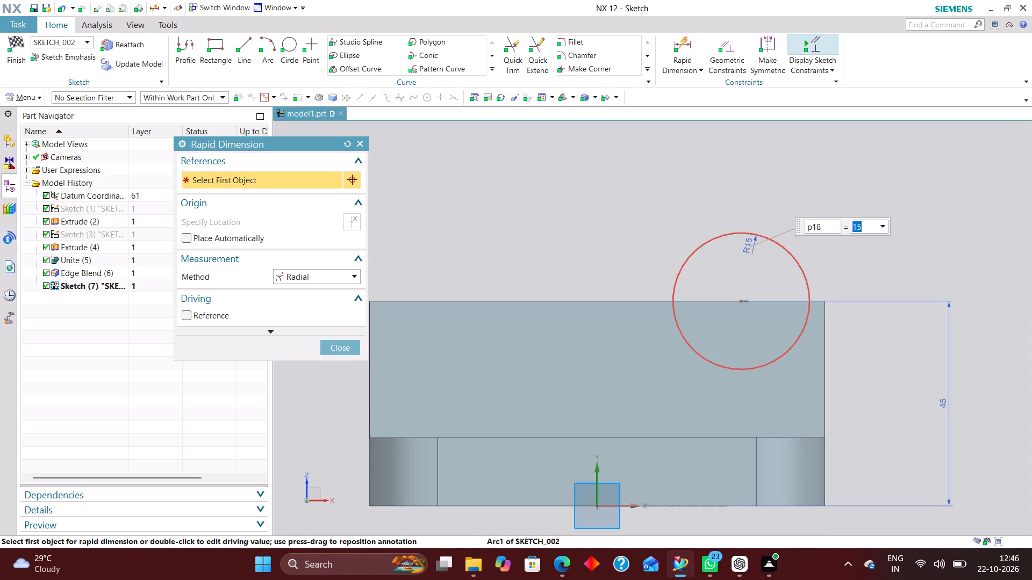
scroll(805, 263, down, 2)
scroll(826, 277, up, 1)
click(345, 348)
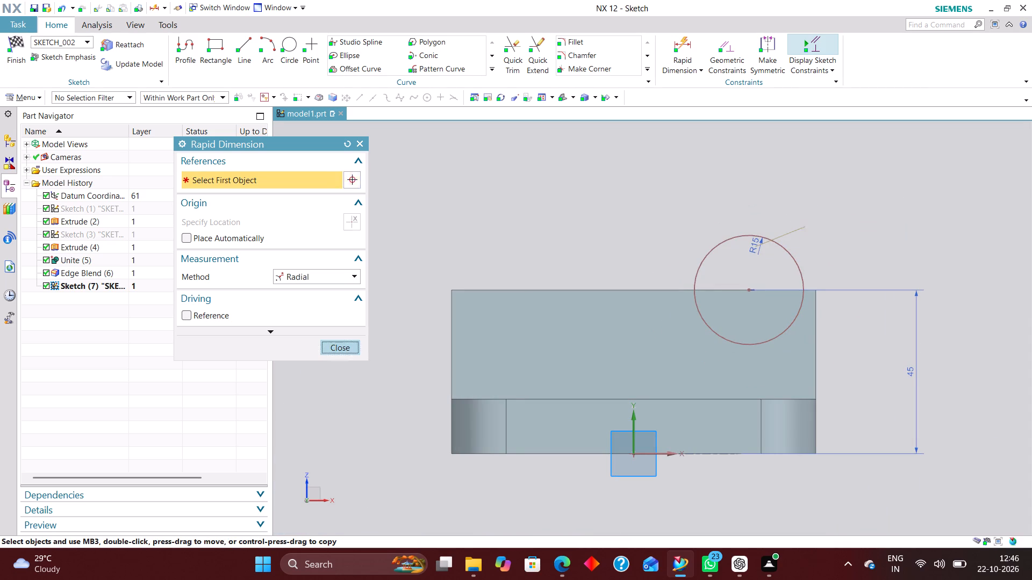
Sketch a second, smaller circle above the upright wall's top edge near its -X end.
click(292, 45)
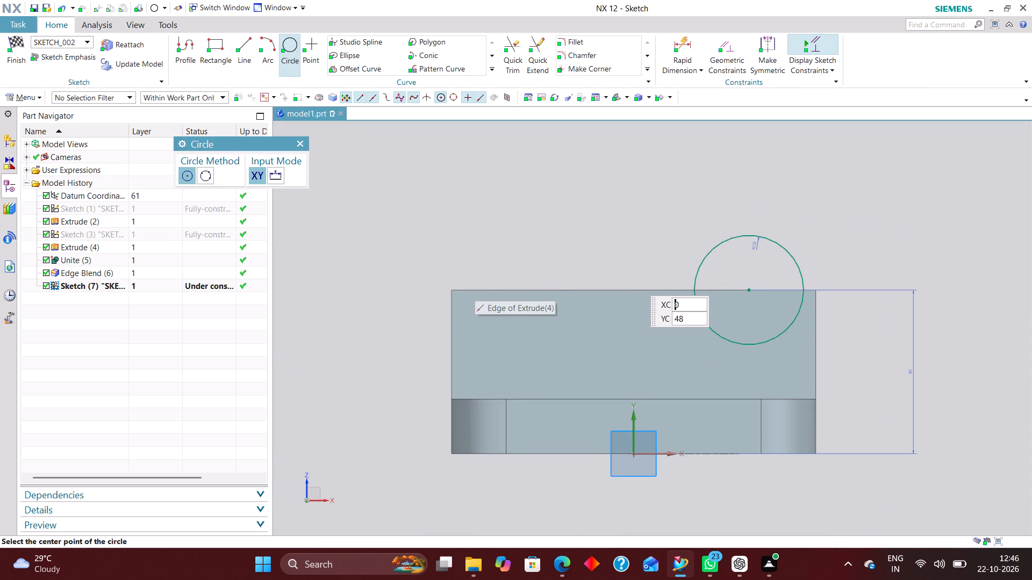
scroll(642, 277, down, 1)
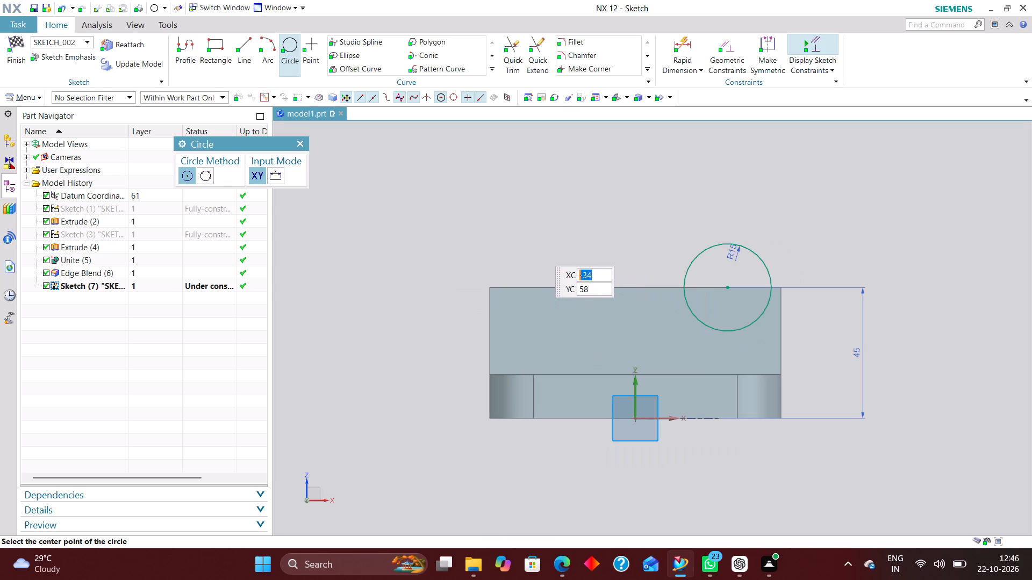
scroll(510, 252, up, 1)
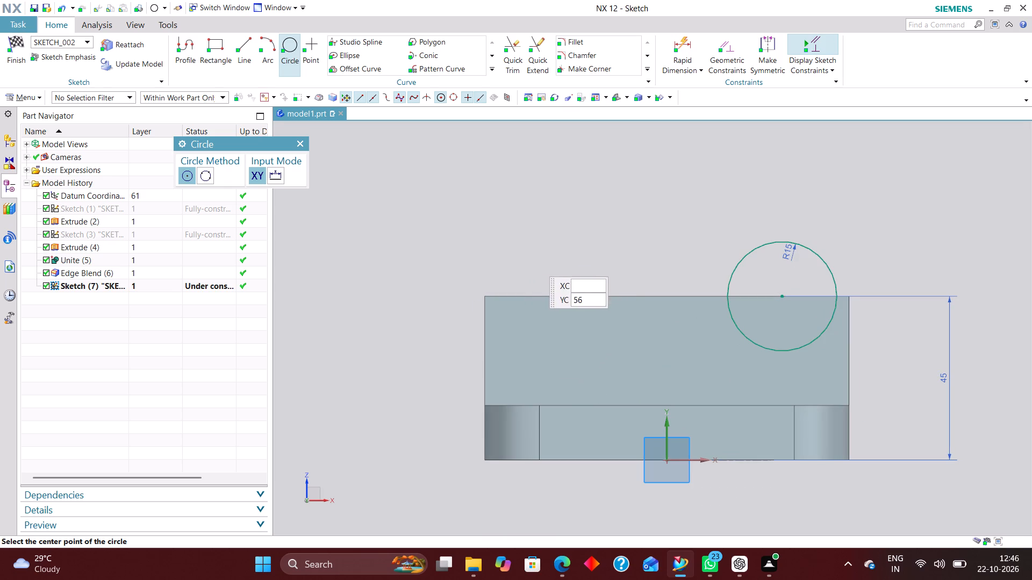
click(532, 259)
click(554, 271)
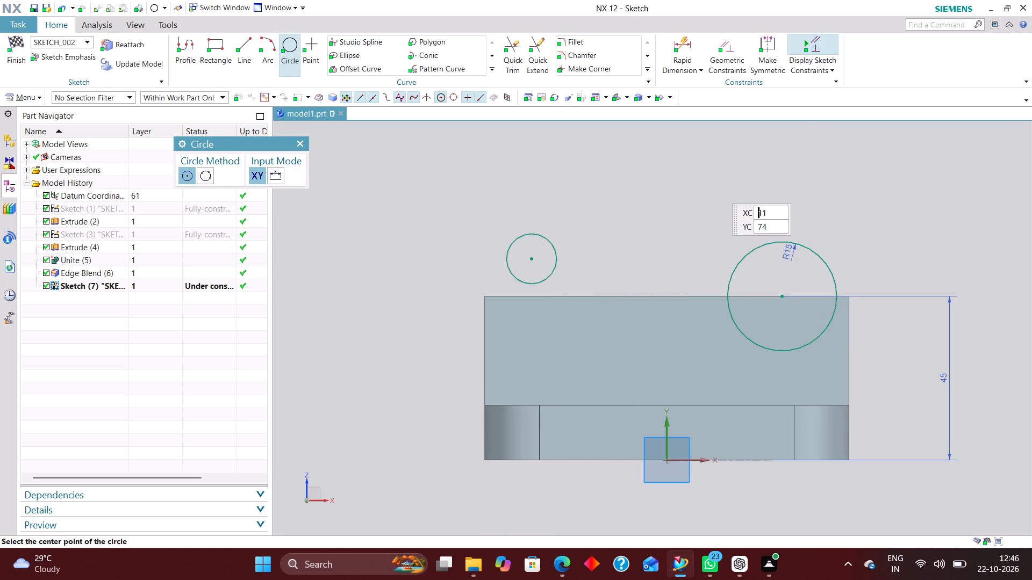
Make the two circles' center points symmetric about the sketch's vertical axis.
click(770, 52)
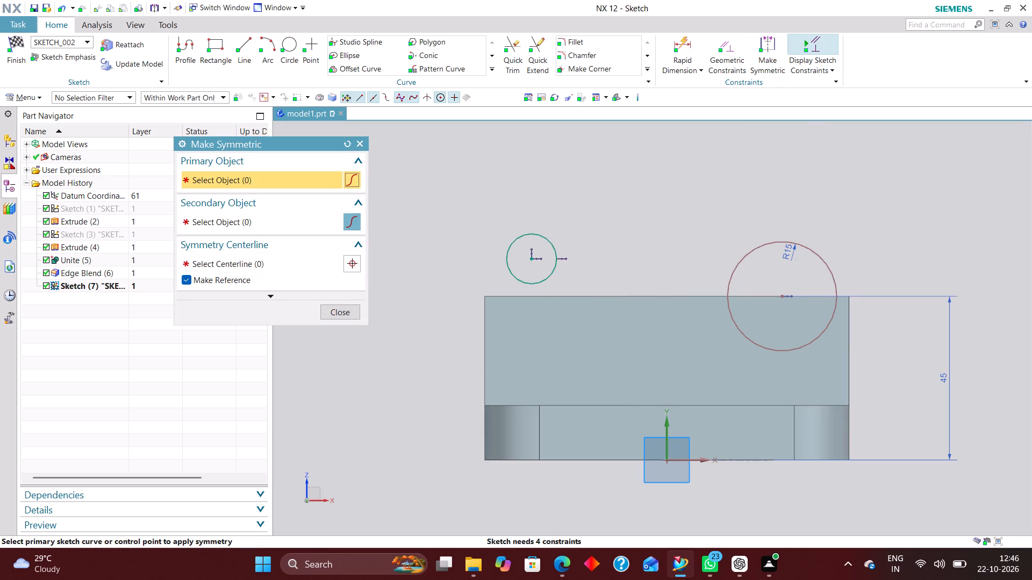
click(782, 297)
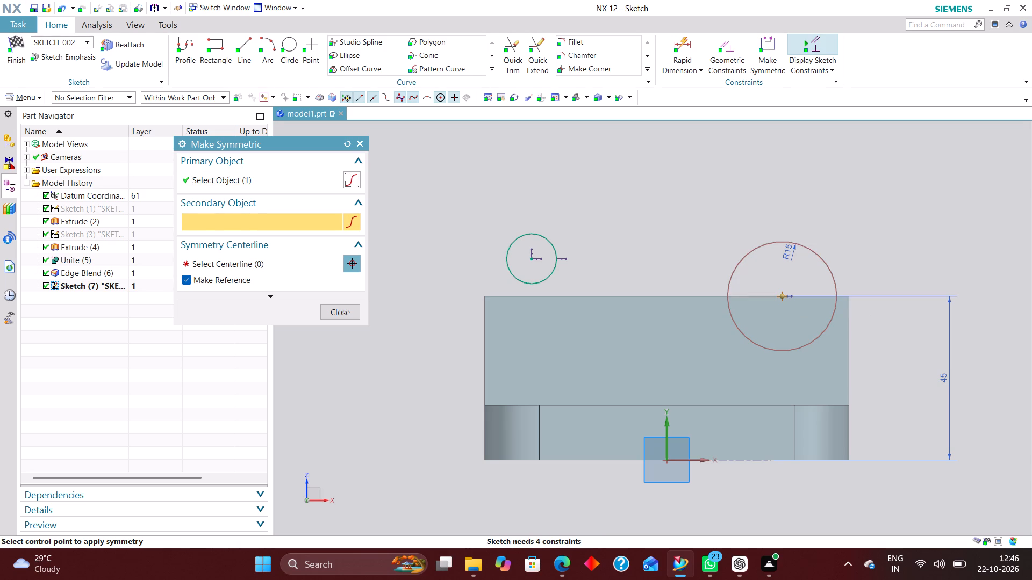
click(530, 258)
click(669, 427)
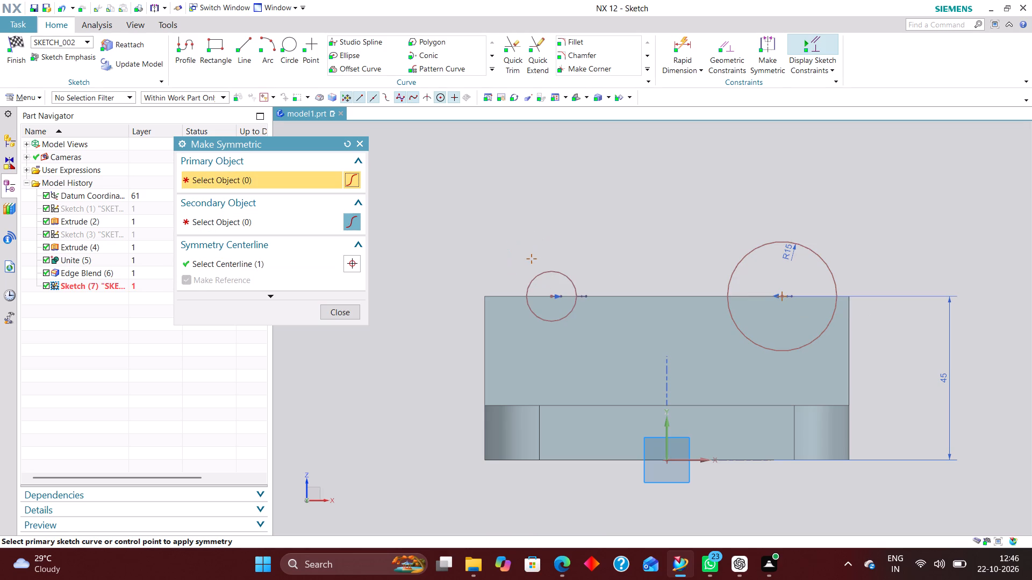
Apply an Equal Radius constraint between the R15 circle and the smaller circle at the -X end.
click(720, 47)
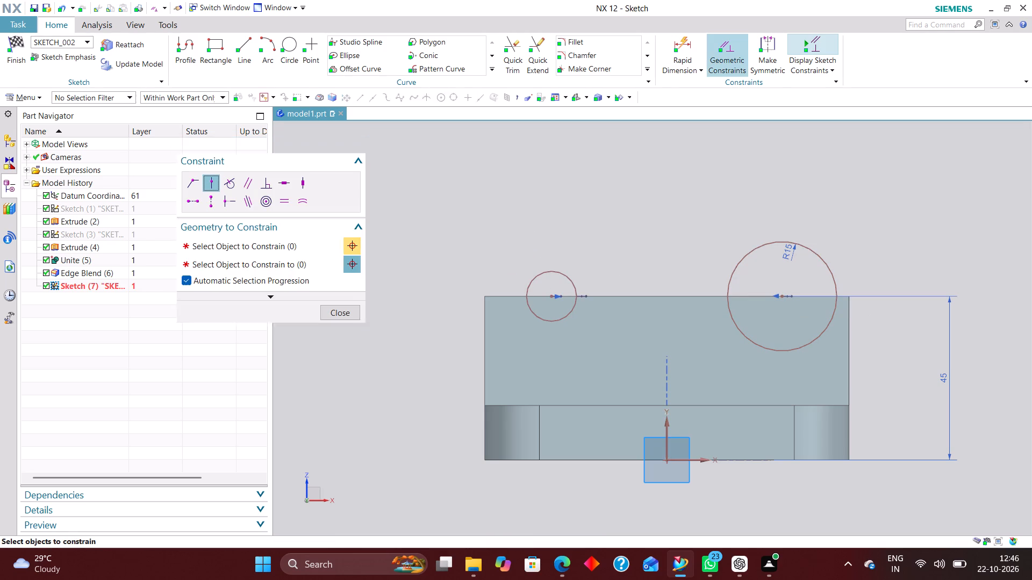
click(302, 199)
click(821, 251)
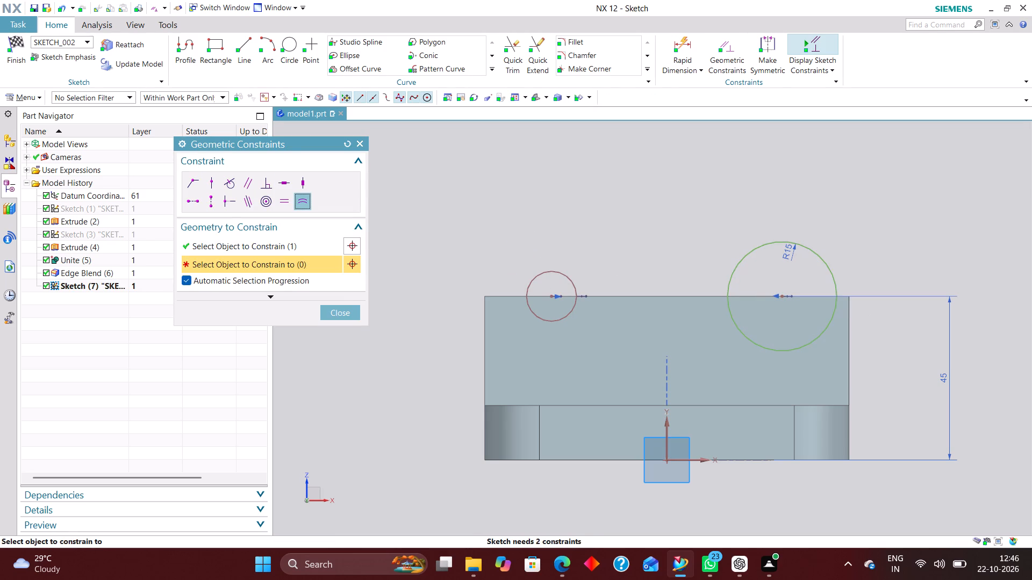
click(575, 279)
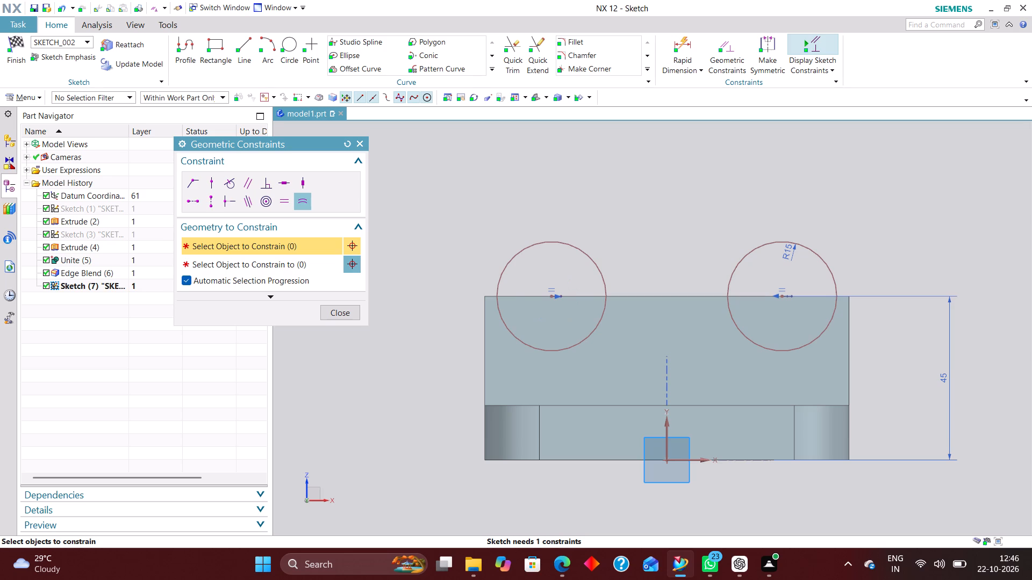
click(334, 313)
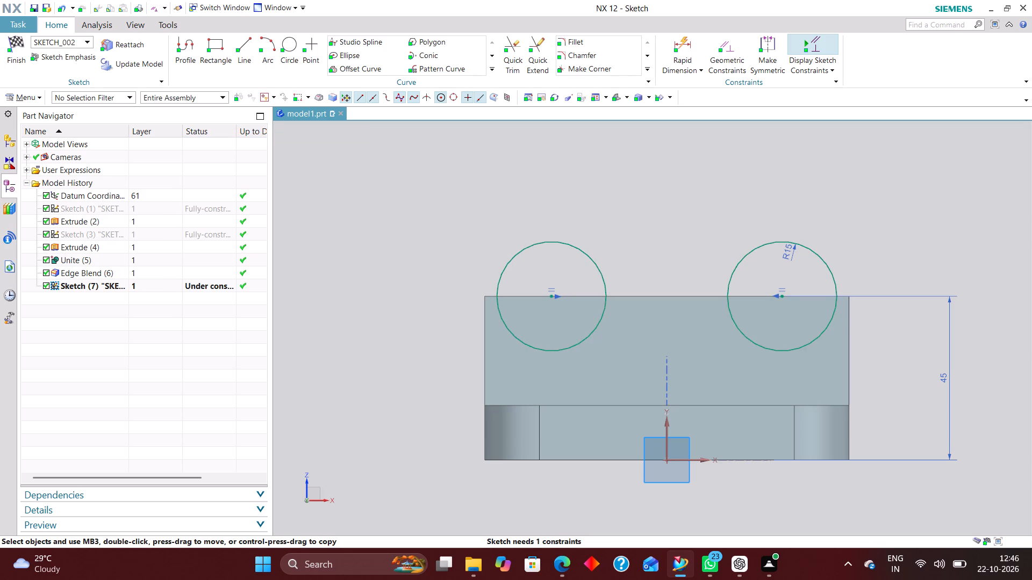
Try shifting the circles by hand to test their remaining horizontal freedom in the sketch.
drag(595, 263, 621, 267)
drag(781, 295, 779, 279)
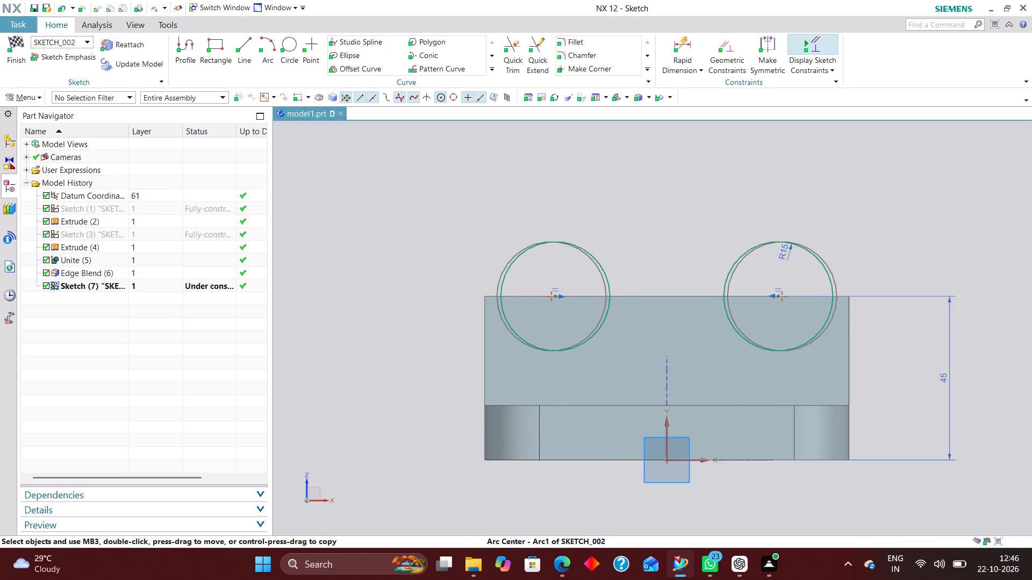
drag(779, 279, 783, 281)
Dimension the horizontal distance between the two circles' centers and set it to 70 mm.
click(693, 50)
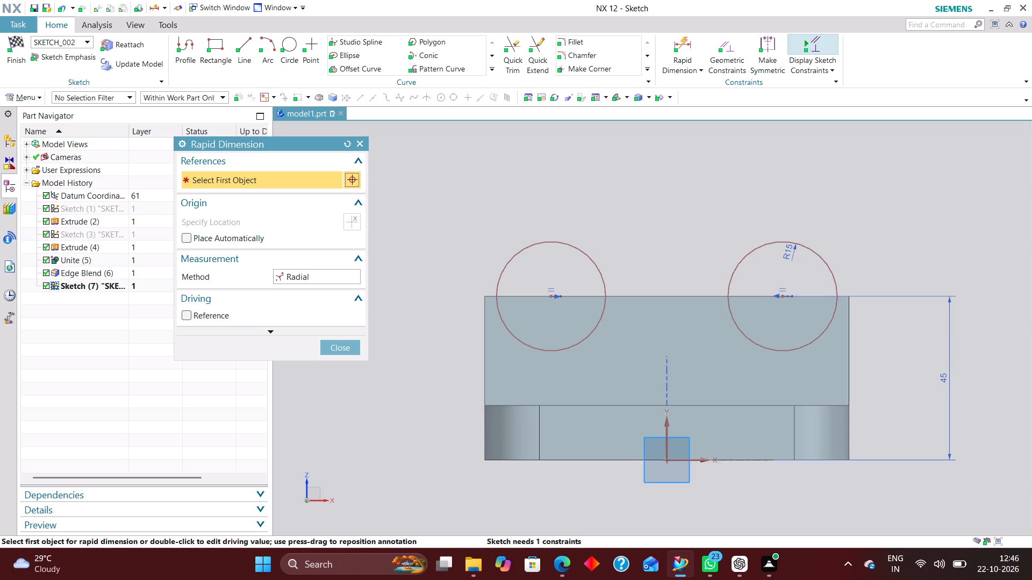
click(327, 275)
click(321, 287)
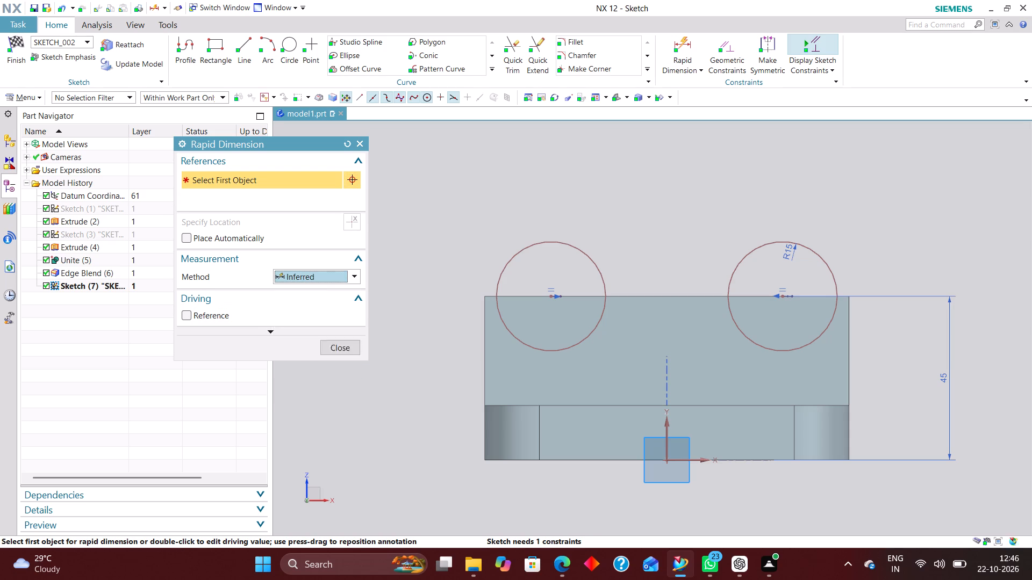
click(552, 297)
click(780, 295)
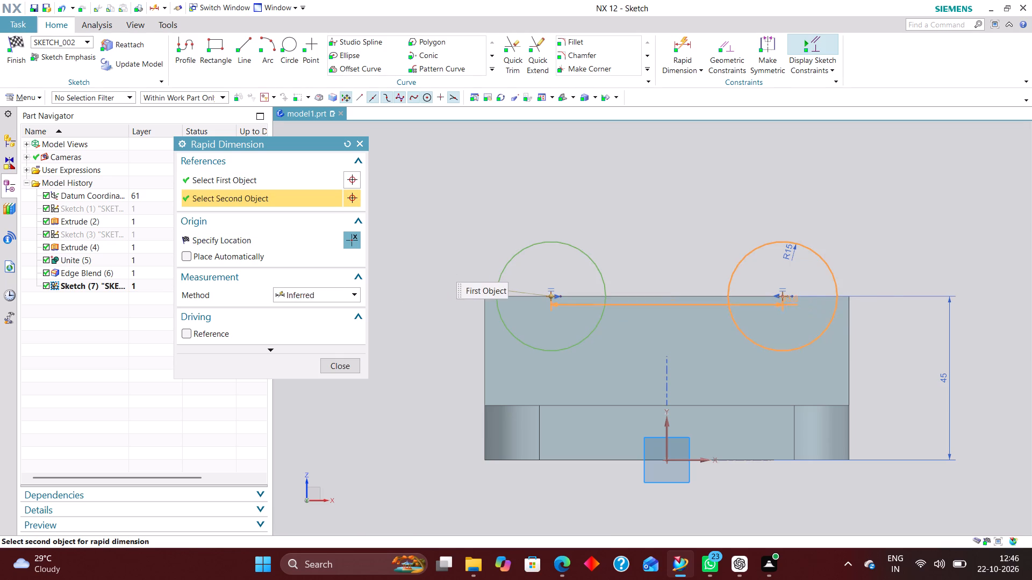
click(659, 168)
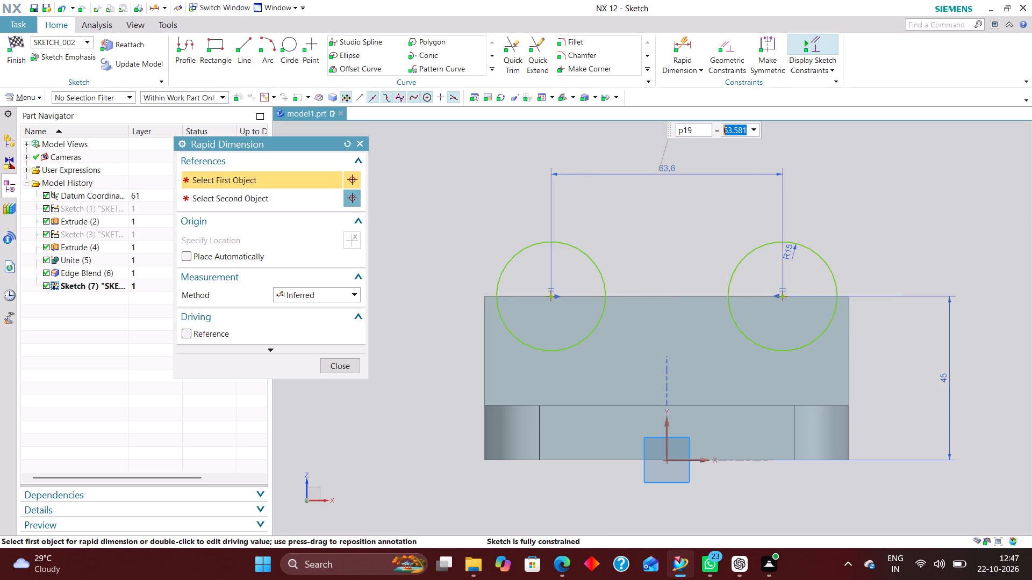
text(70)
key(Return)
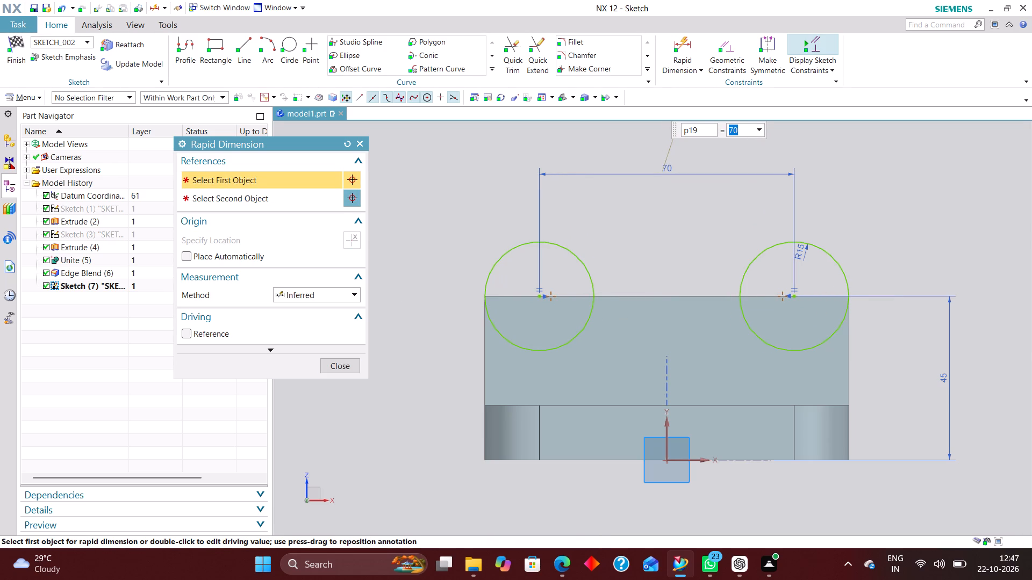
click(353, 366)
Sketch two horizontal lines, each about 77 mm long, one above and one below the two circles.
scroll(629, 315, up, 1)
scroll(628, 324, down, 2)
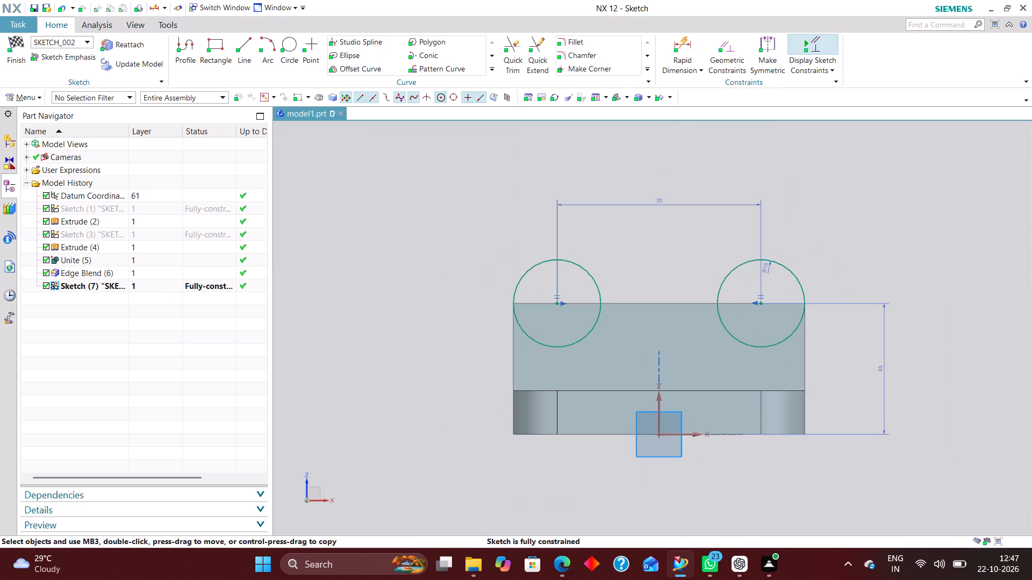
click(248, 38)
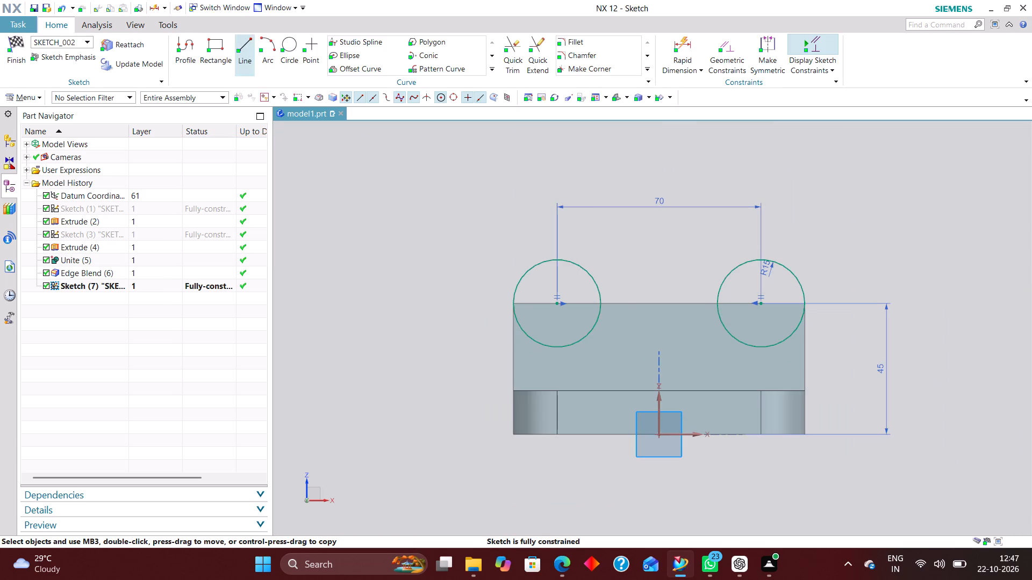
scroll(601, 284, up, 2)
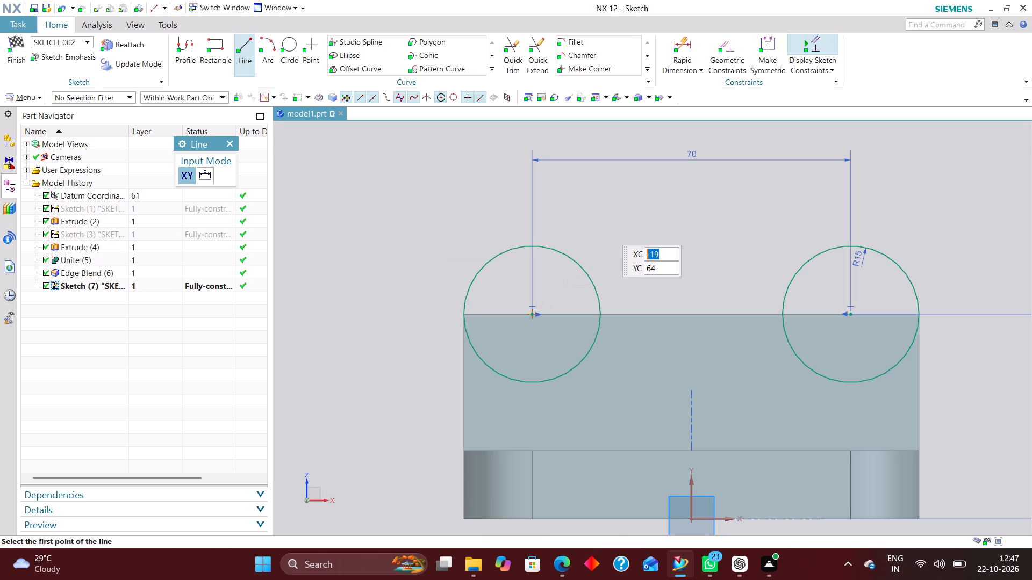
click(504, 224)
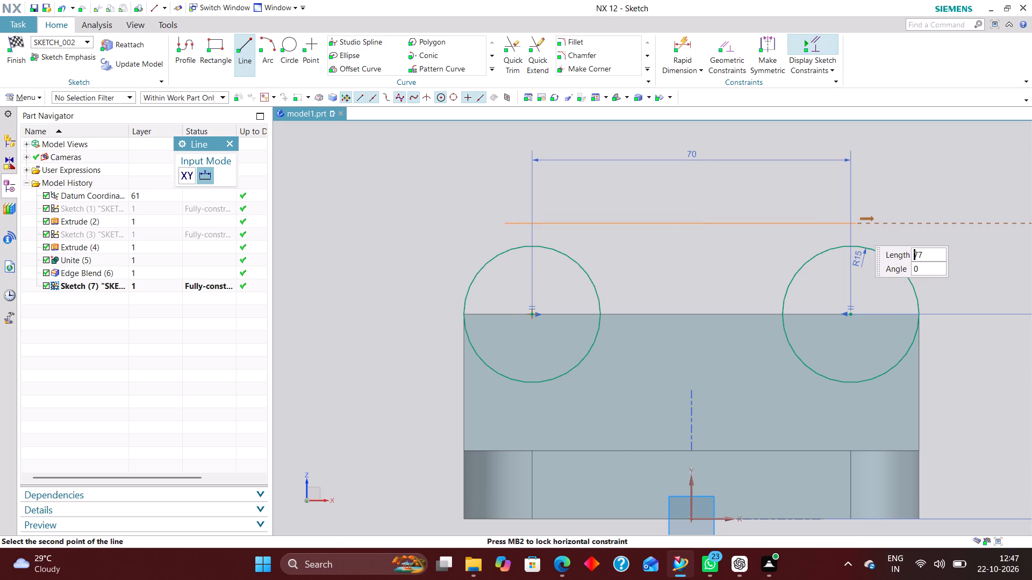
click(857, 228)
click(512, 402)
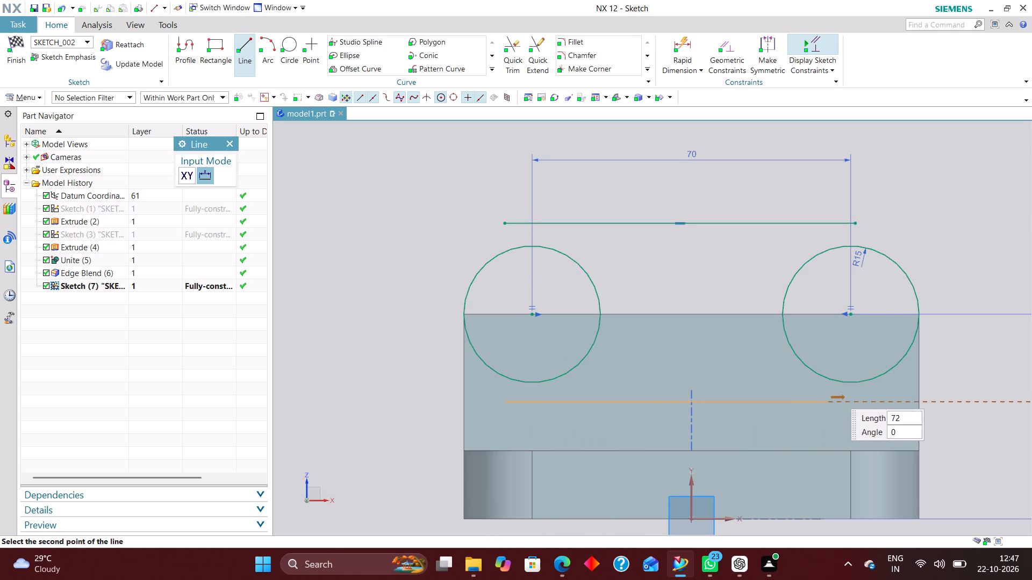
click(854, 389)
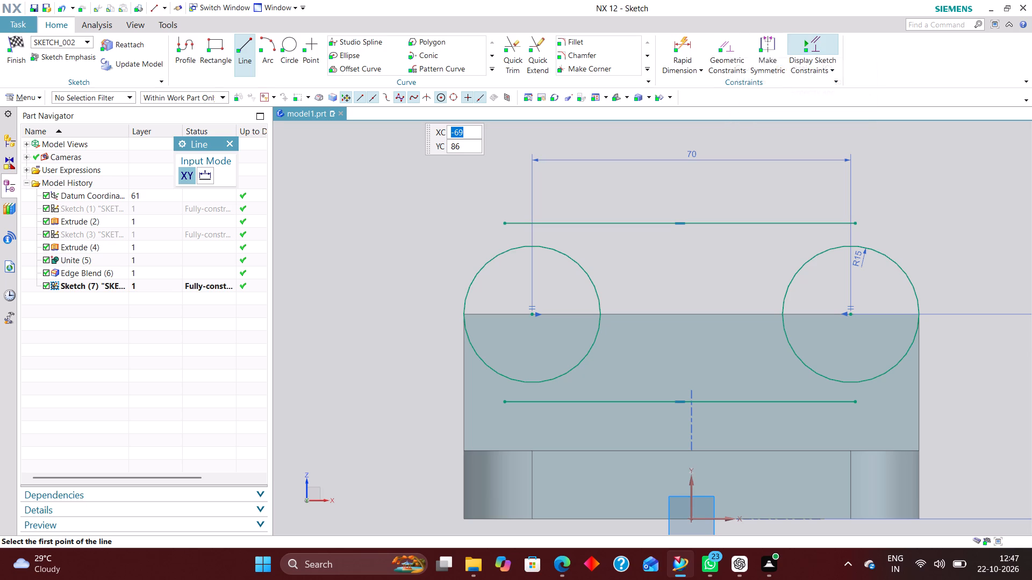
Make the upper and lower horizontal lines tangent to the -X circle.
click(727, 42)
click(231, 187)
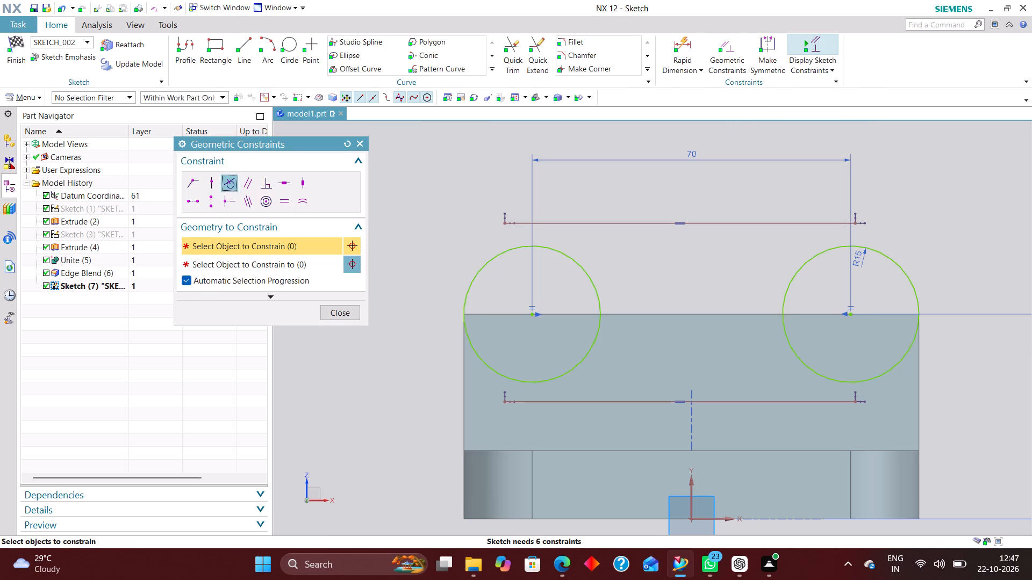
click(582, 224)
click(564, 252)
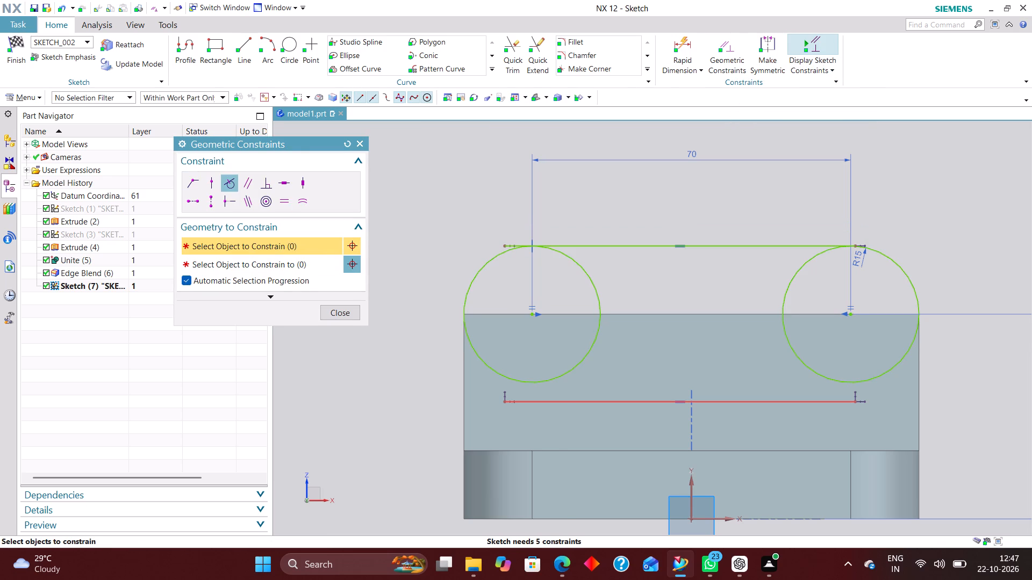
click(570, 402)
click(567, 372)
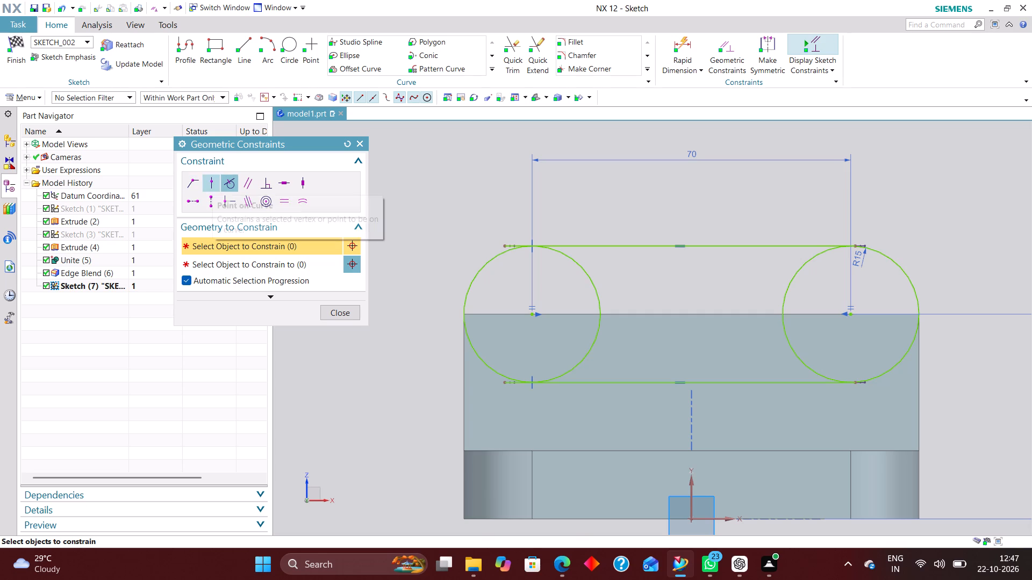
Constrain both endpoints of the upper and lower lines onto their nearest circles with Point on Curve.
click(211, 182)
click(506, 241)
click(484, 263)
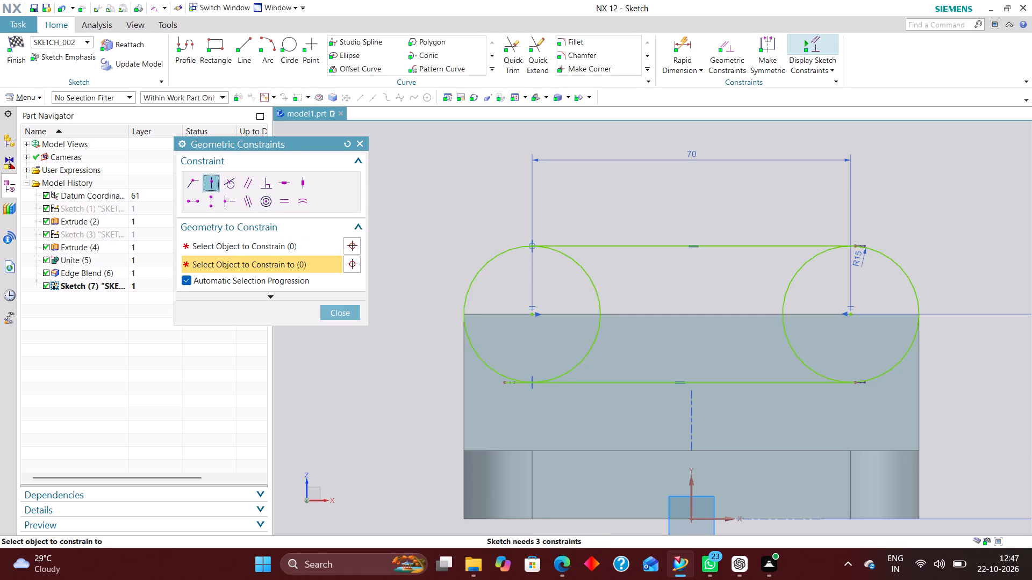
click(855, 242)
click(883, 255)
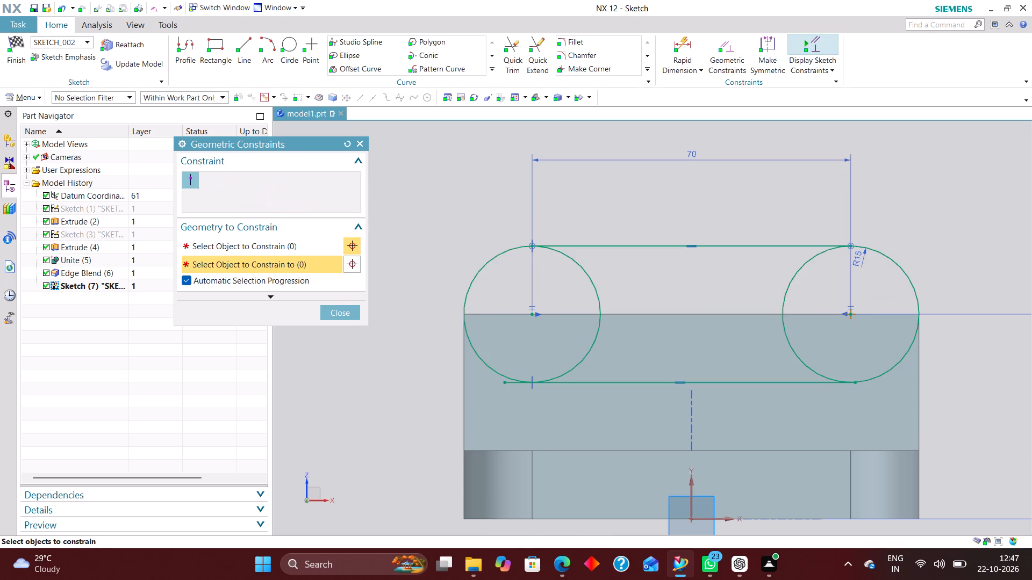
click(501, 386)
click(486, 361)
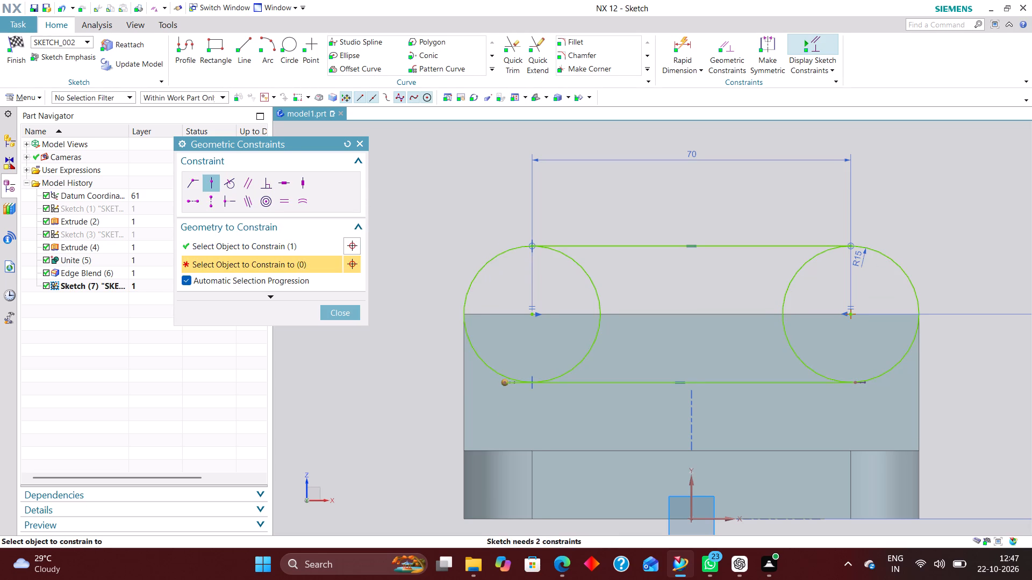
click(853, 383)
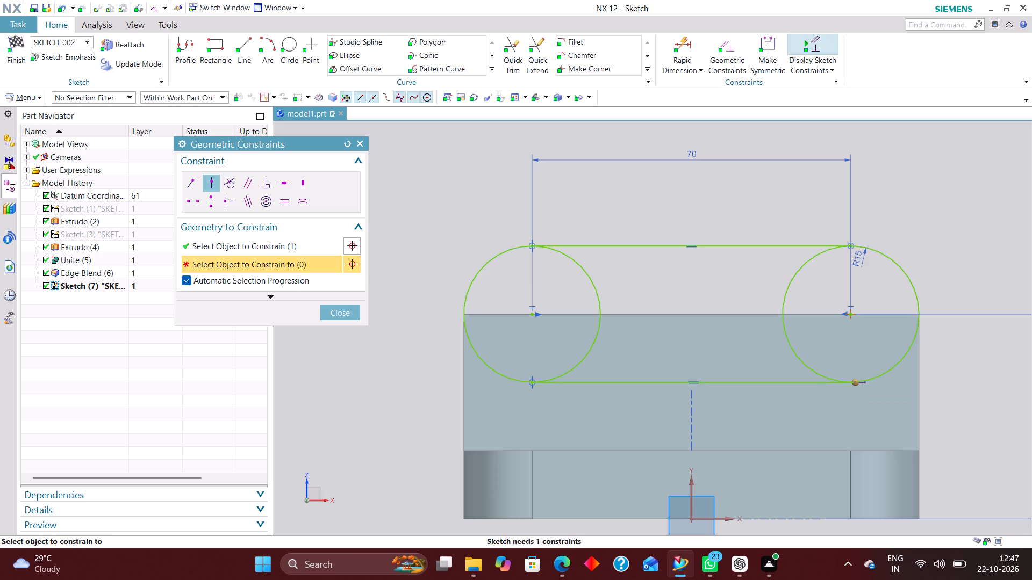
click(872, 376)
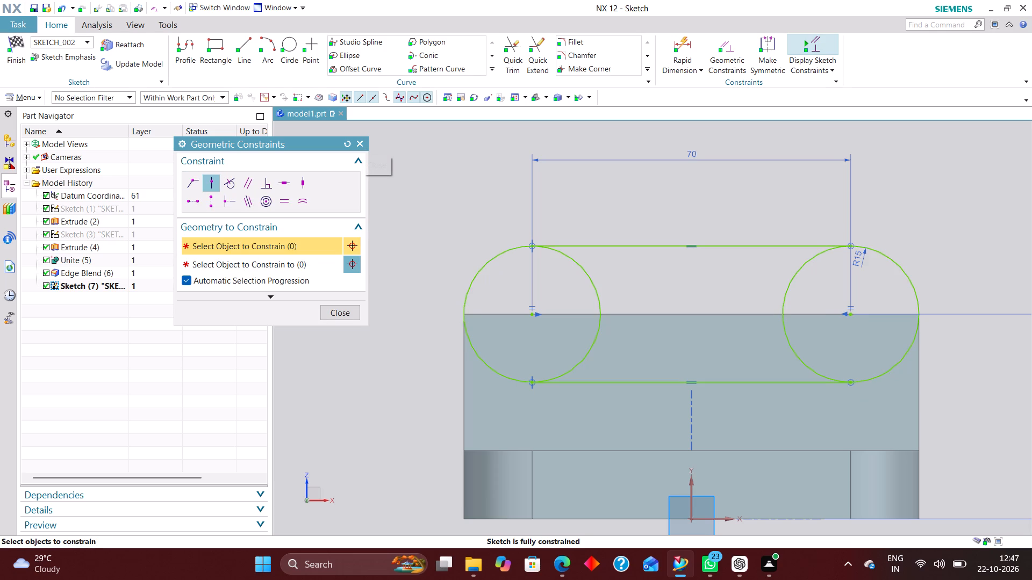
click(364, 143)
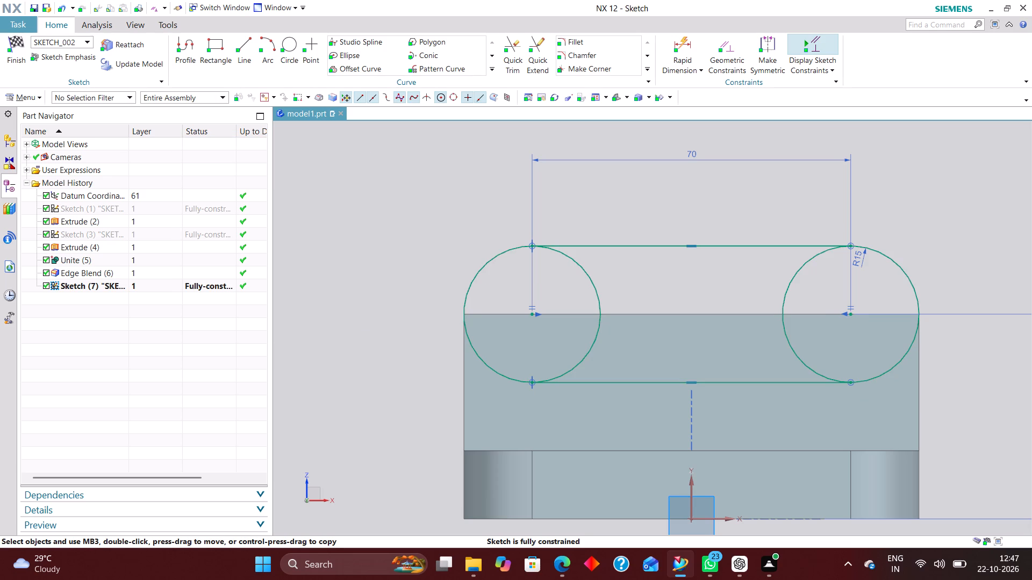
Trim away the inner halves of both circles to leave a closed slot-shaped outline, and finish the sketch.
click(545, 59)
click(514, 49)
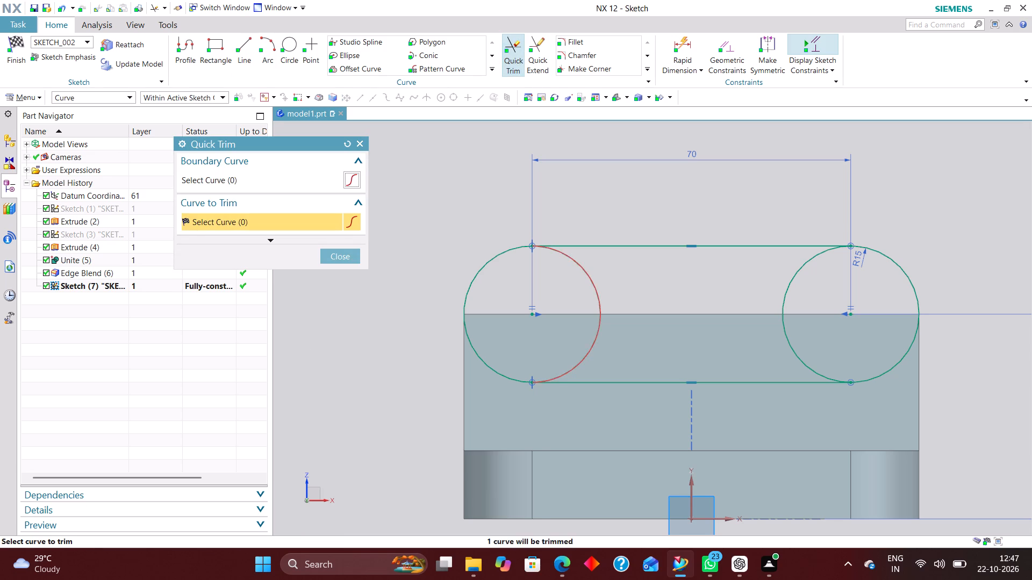
click(584, 275)
click(787, 285)
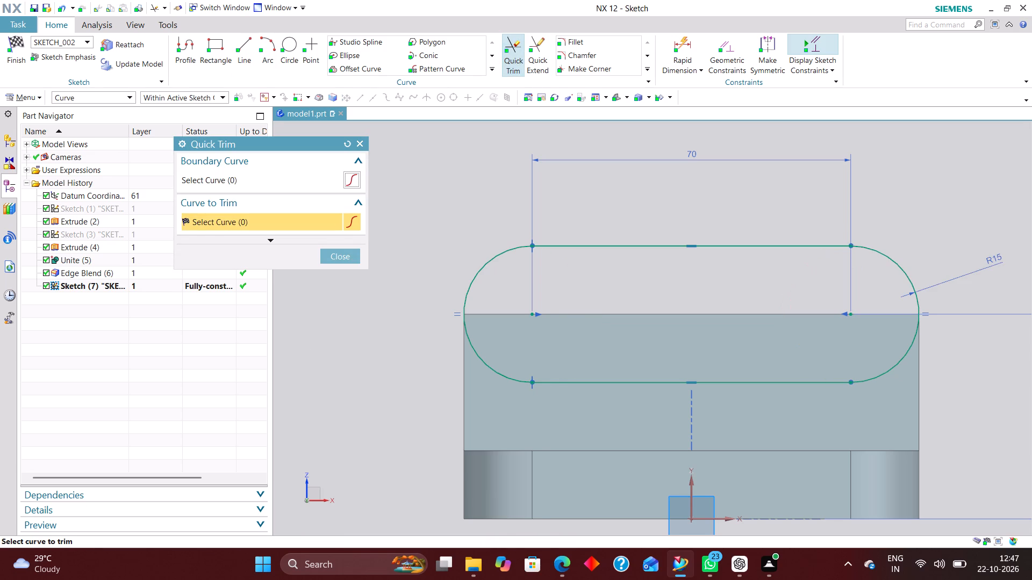
click(359, 141)
click(12, 39)
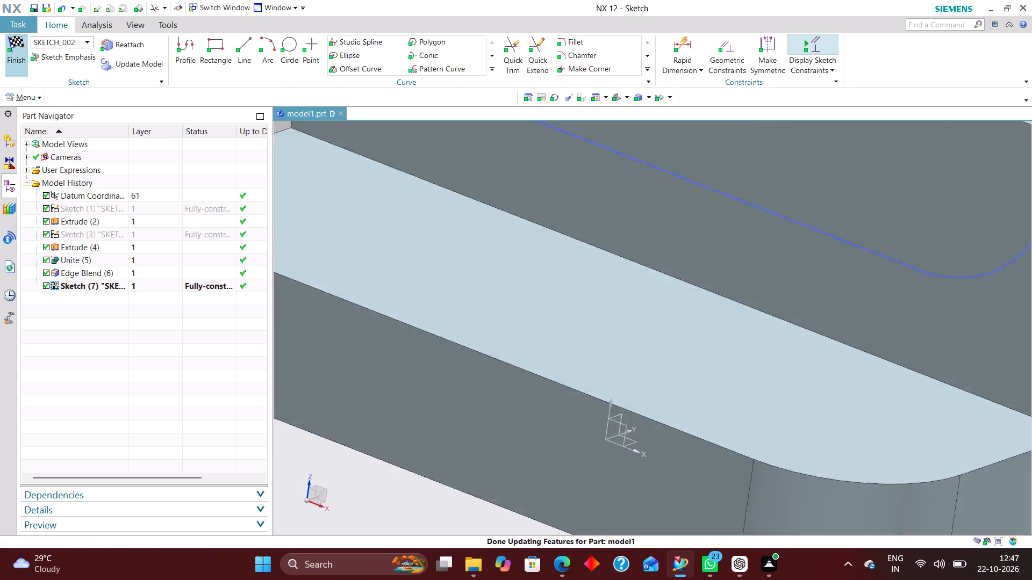
Extrude the closed slot profile from -25 mm to -10 mm with no Boolean, matching the upright wall's thickness.
scroll(521, 245, down, 10)
scroll(572, 330, down, 2)
scroll(633, 259, up, 3)
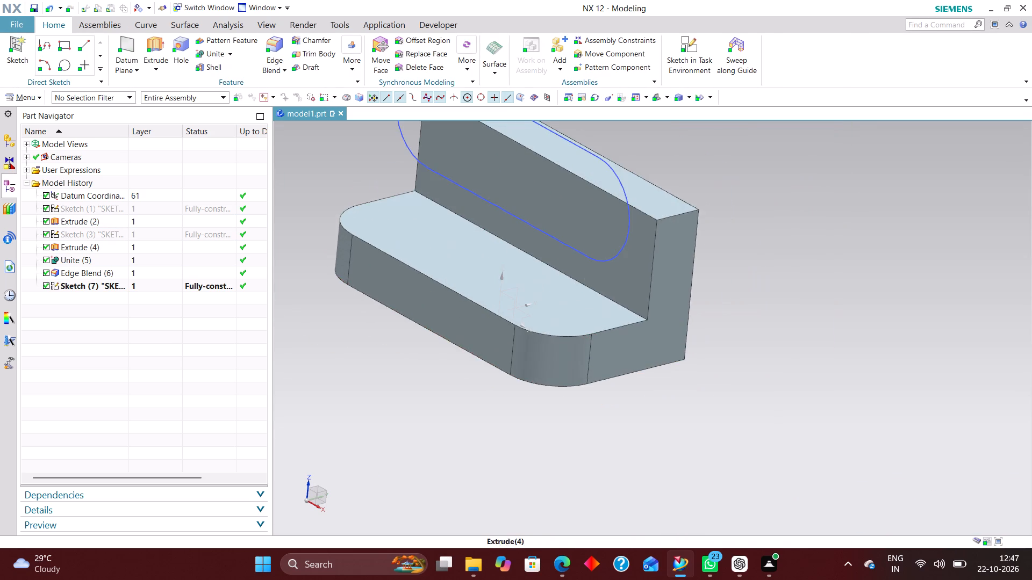
middle_drag(813, 272, 785, 265)
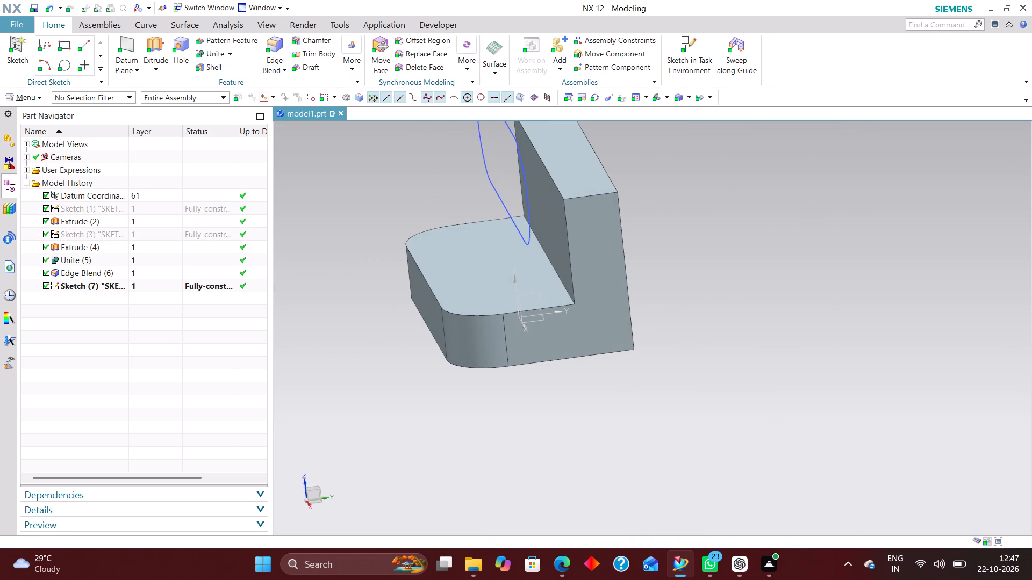
right_drag(834, 230, 746, 242)
scroll(723, 321, down, 2)
scroll(703, 272, up, 4)
middle_drag(721, 365, 750, 371)
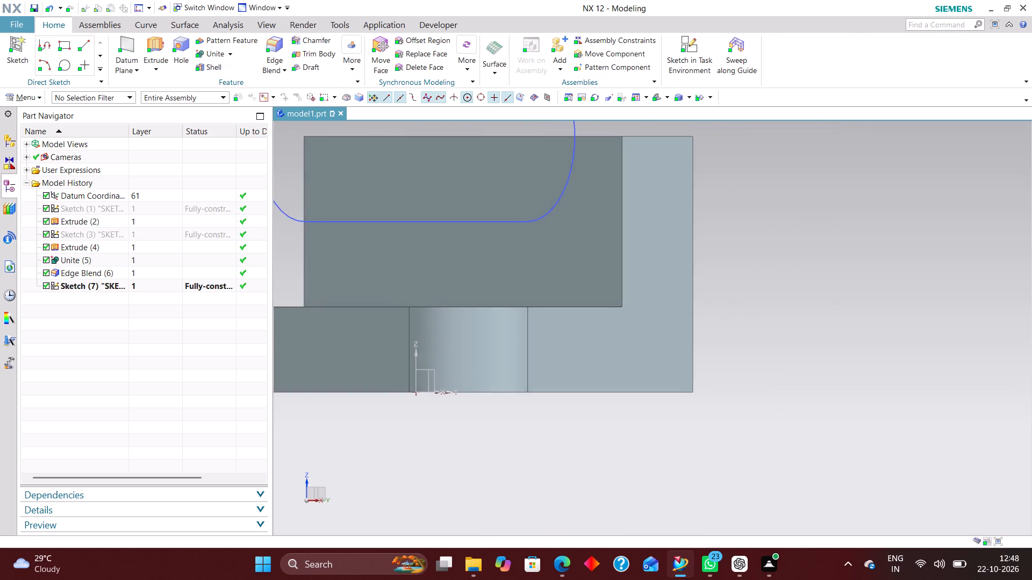
scroll(741, 371, down, 3)
middle_drag(816, 348, 797, 364)
scroll(589, 262, up, 4)
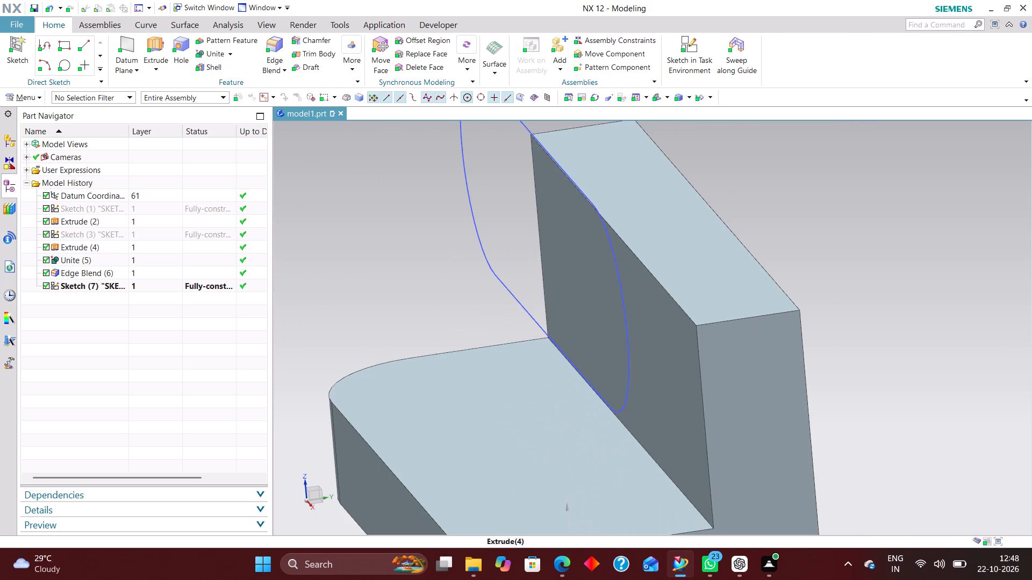
right_drag(490, 267, 519, 267)
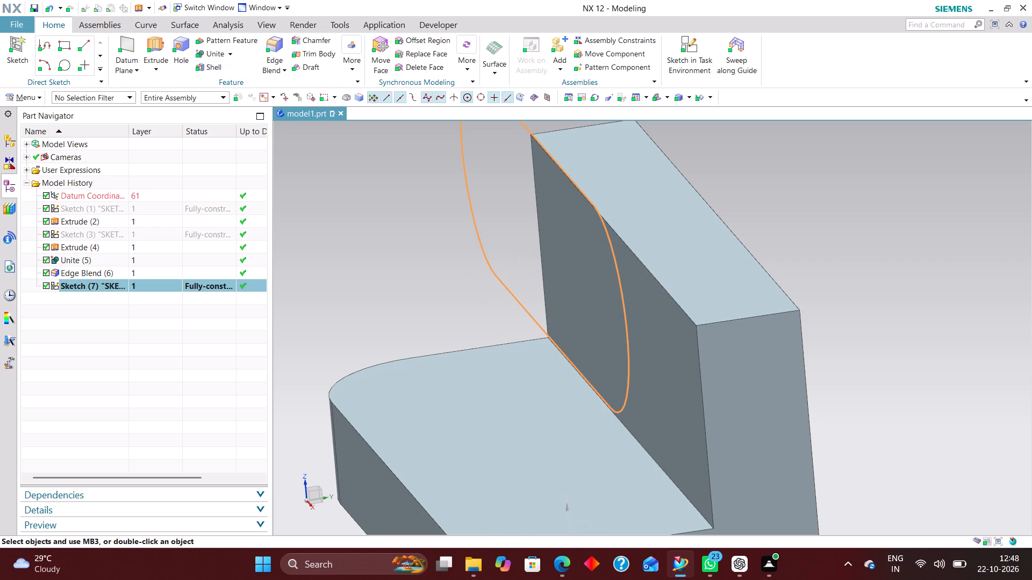
scroll(478, 258, down, 4)
scroll(764, 312, down, 1)
right_drag(804, 311, 768, 321)
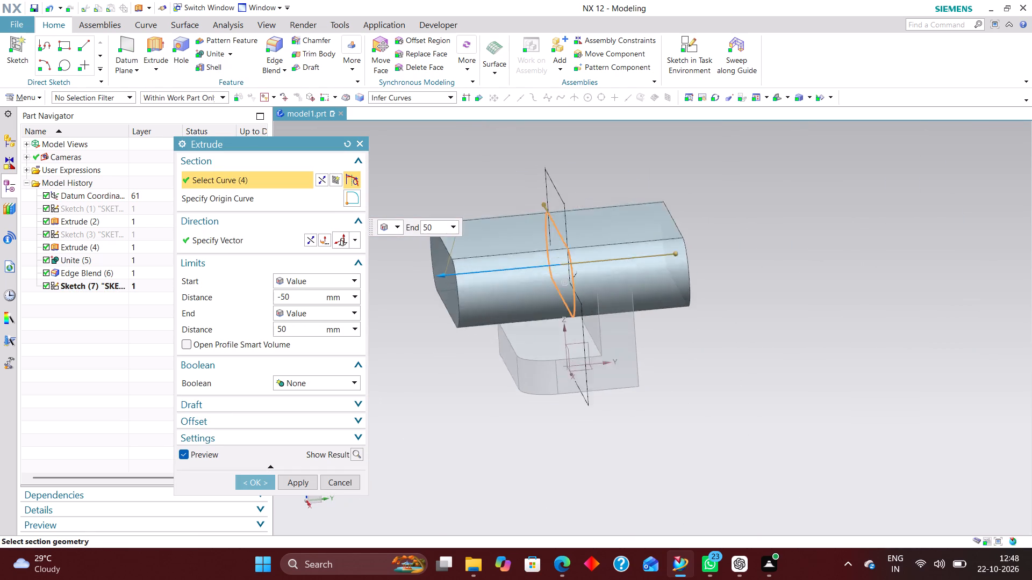
scroll(500, 270, up, 2)
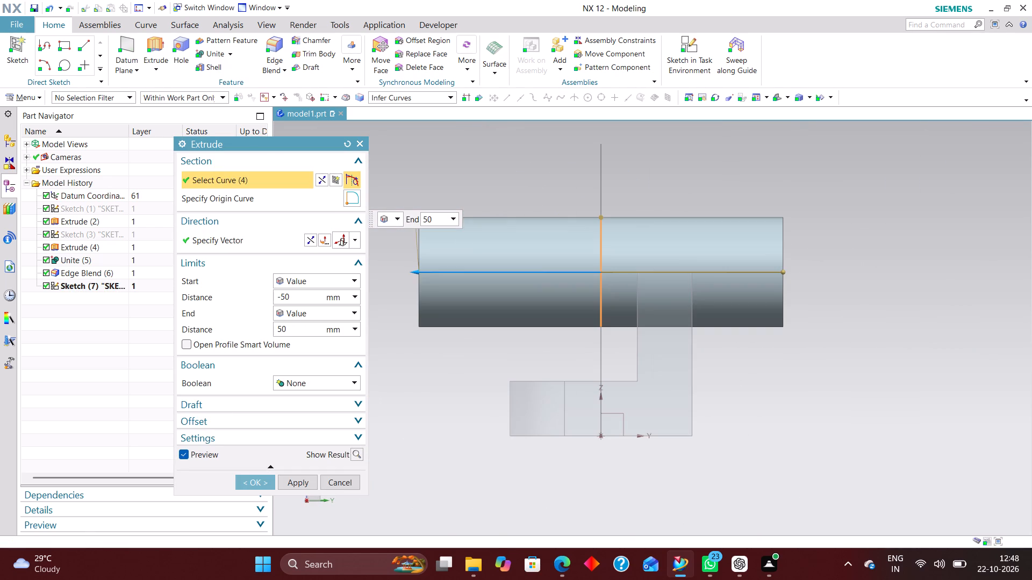
drag(413, 273, 630, 289)
drag(786, 273, 701, 276)
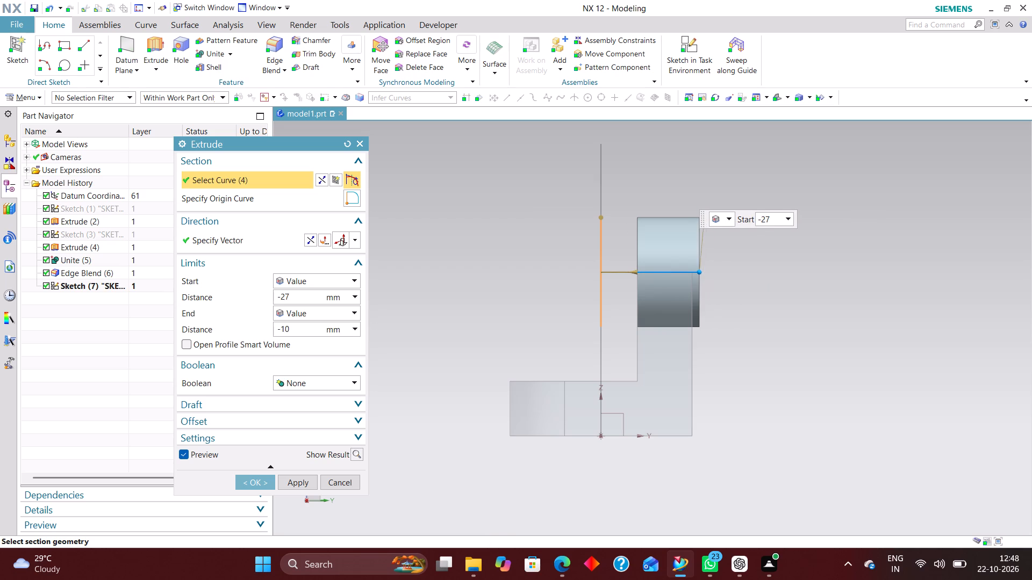
drag(701, 276, 694, 275)
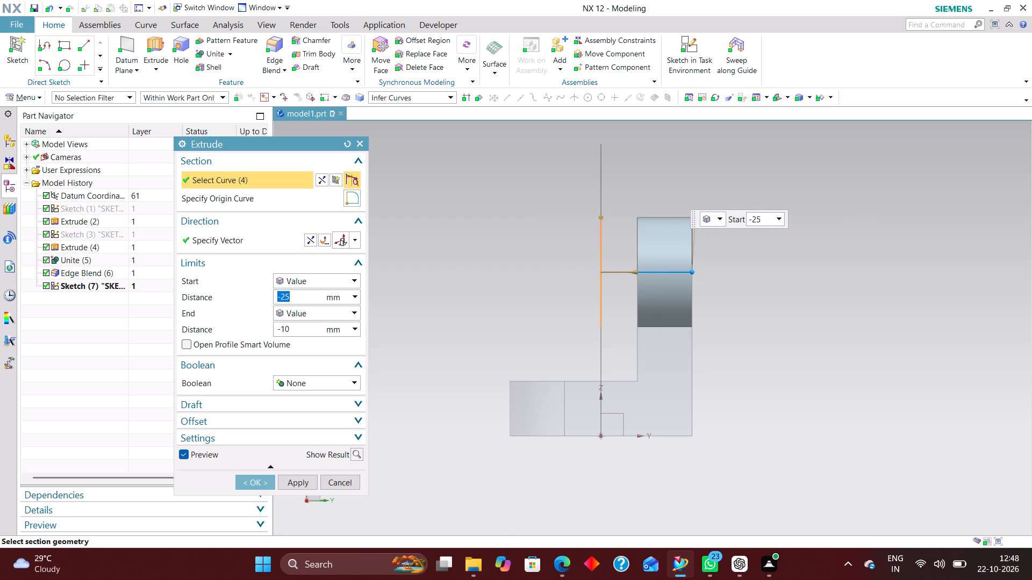
middle_drag(529, 510, 577, 505)
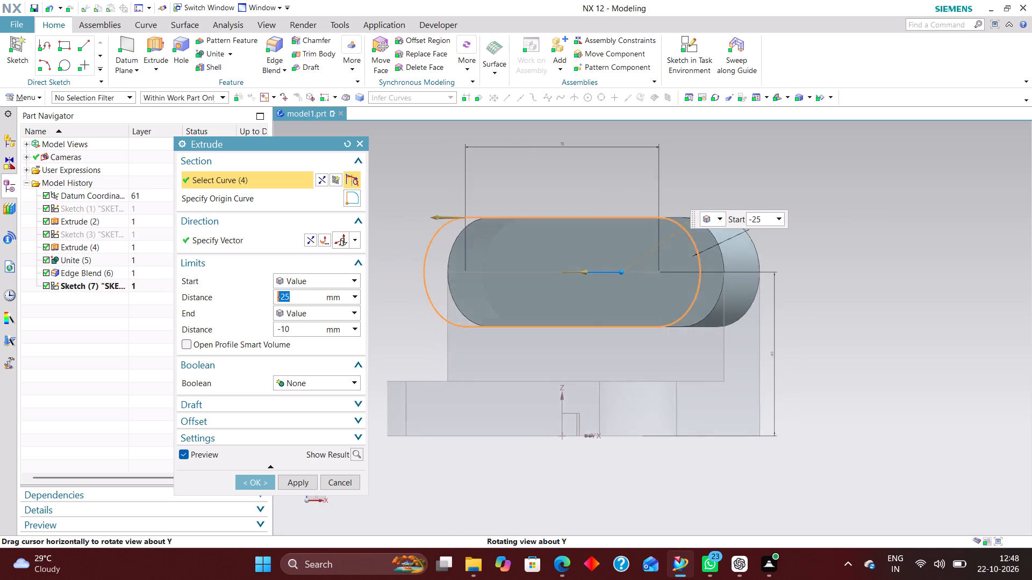
middle_drag(577, 505, 562, 504)
click(253, 482)
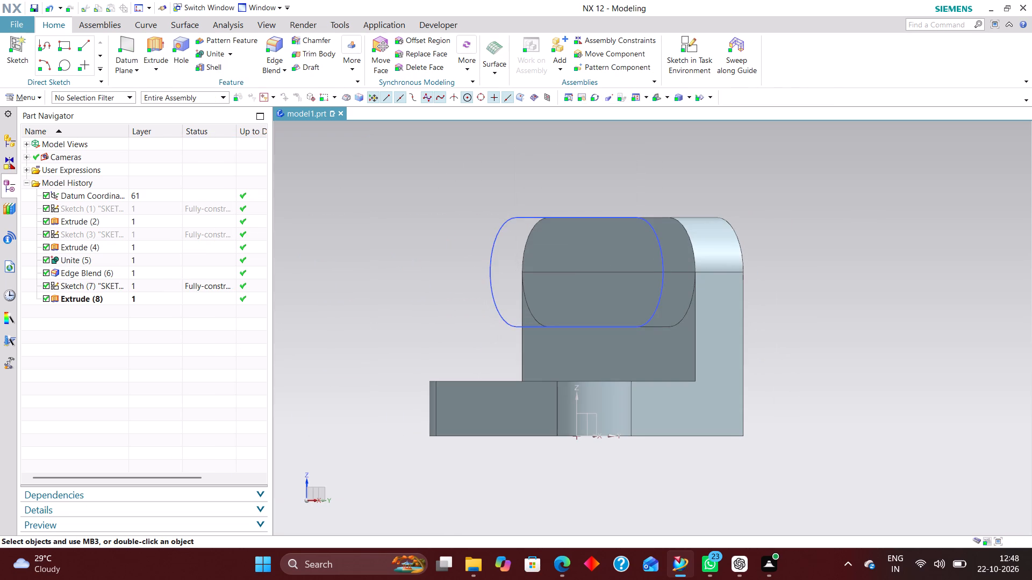
Hide the slot profile sketch.
middle_drag(822, 401, 805, 416)
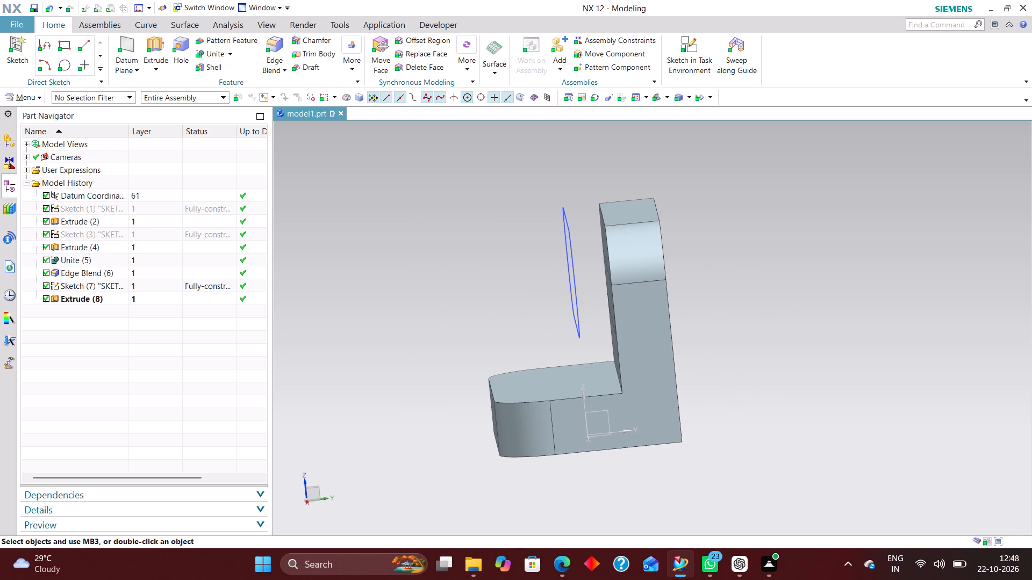
right_drag(571, 241, 574, 278)
Unite the bracket body as target with the extruded slot-shaped body as tool.
click(213, 51)
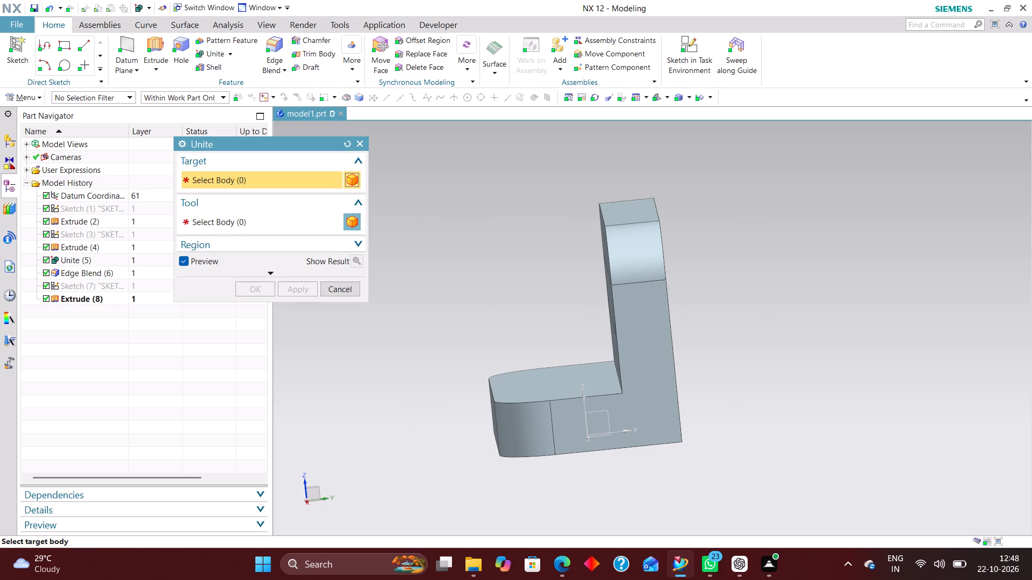
click(659, 410)
scroll(740, 388, up, 1)
middle_drag(748, 389, 842, 385)
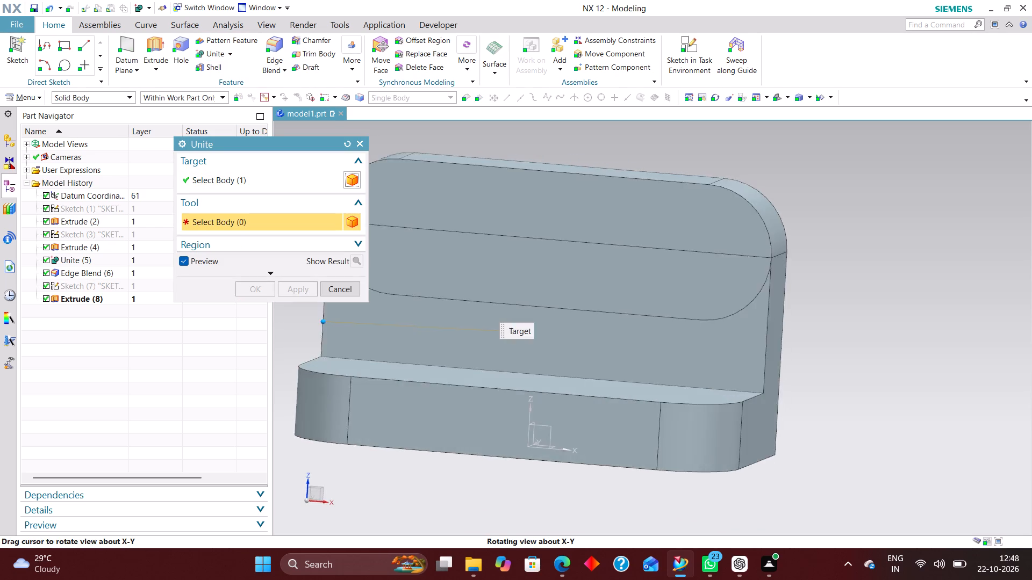
middle_drag(842, 385, 836, 392)
click(719, 235)
click(259, 289)
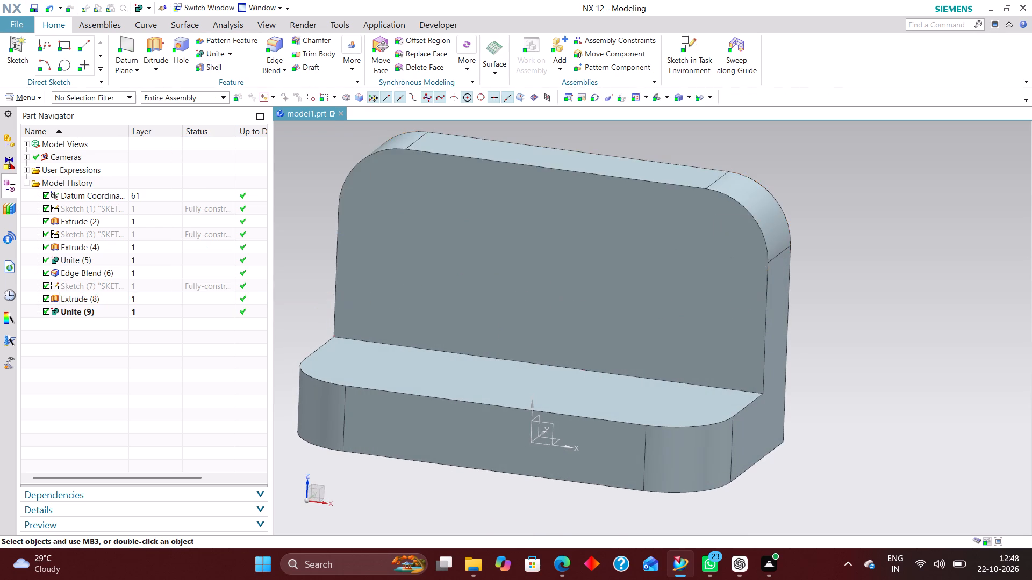
Examine the united bracket from several angles.
scroll(742, 327, down, 3)
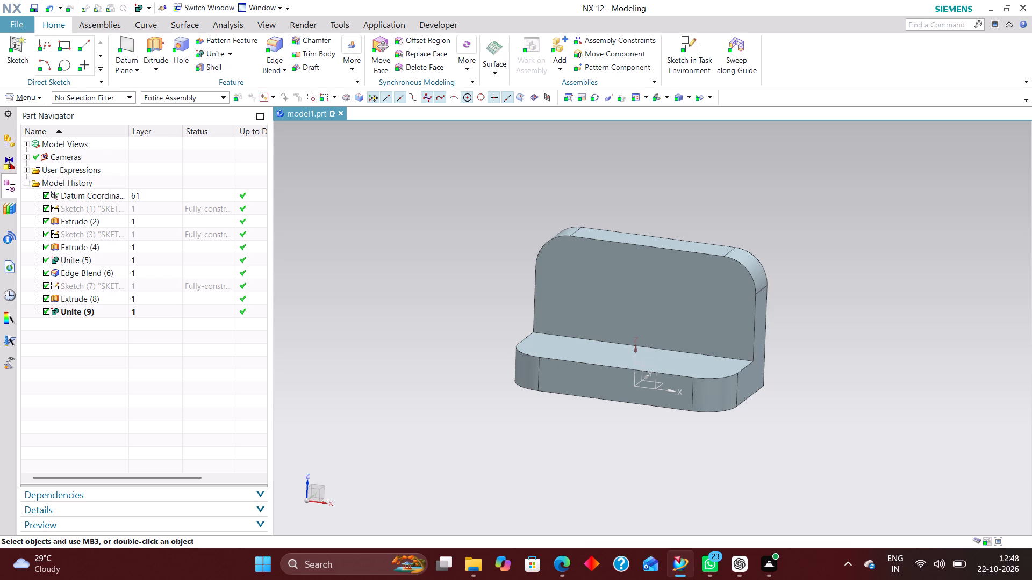
scroll(839, 387, down, 1)
middle_drag(838, 385, 827, 387)
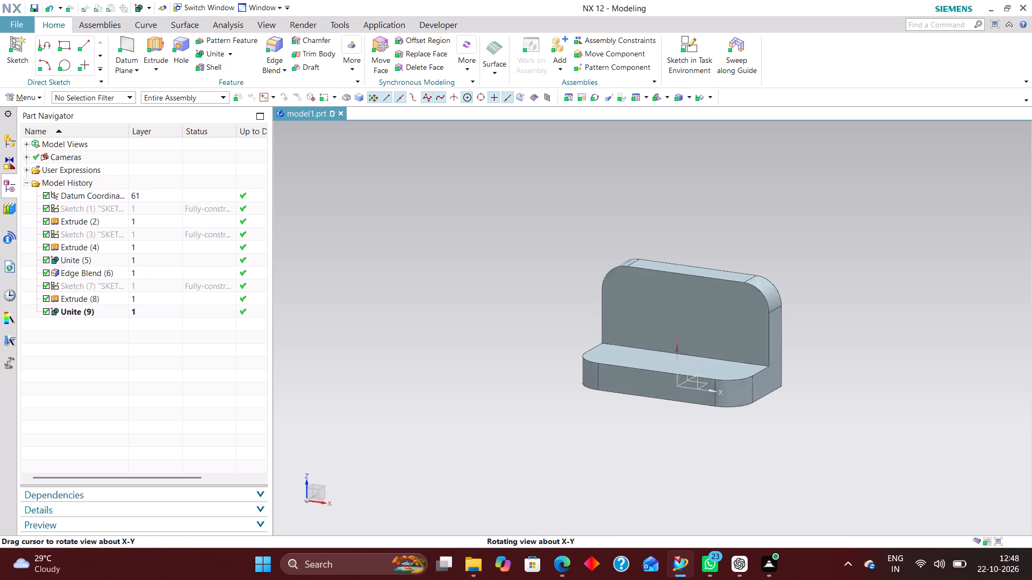
middle_drag(827, 387, 814, 391)
scroll(812, 392, up, 1)
scroll(758, 347, up, 2)
middle_drag(843, 424, 857, 424)
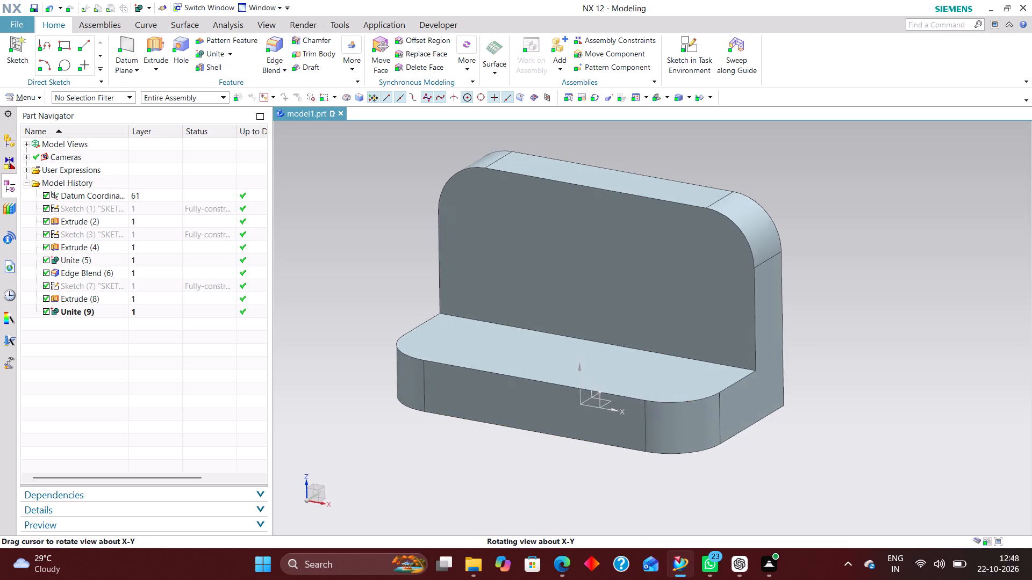
middle_drag(857, 424, 856, 429)
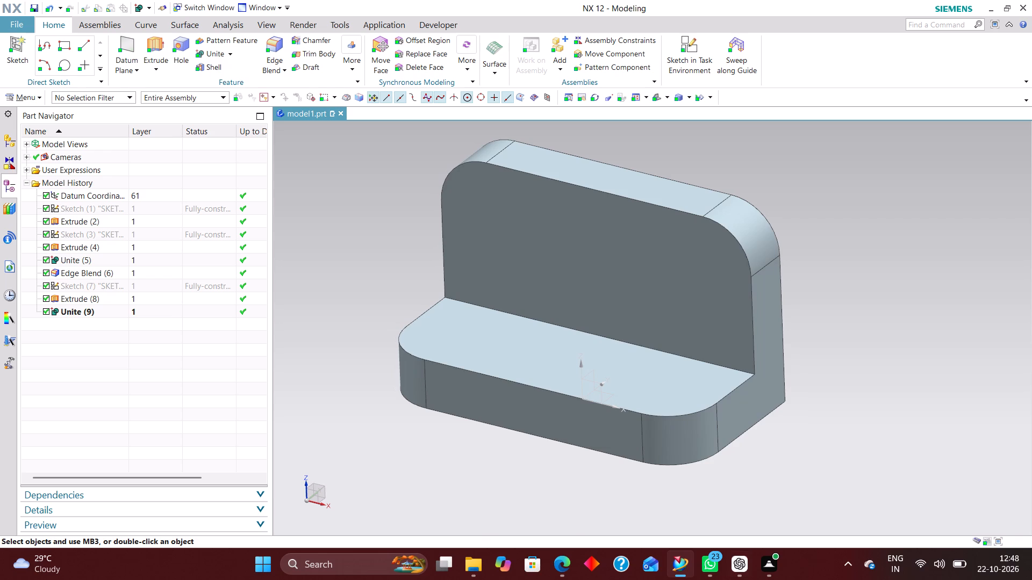
middle_drag(790, 458, 762, 450)
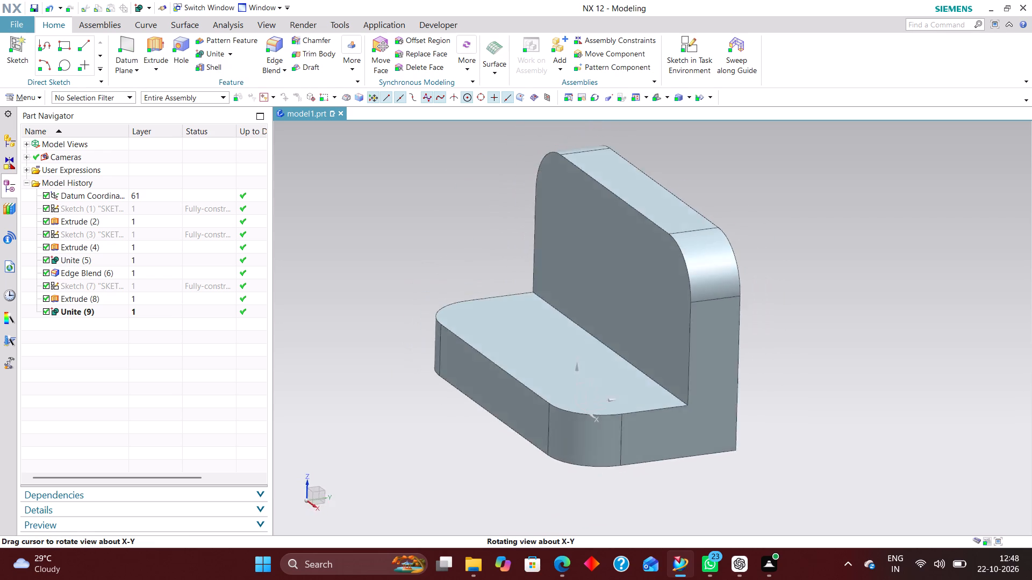
middle_drag(762, 450, 761, 451)
middle_drag(770, 455, 811, 456)
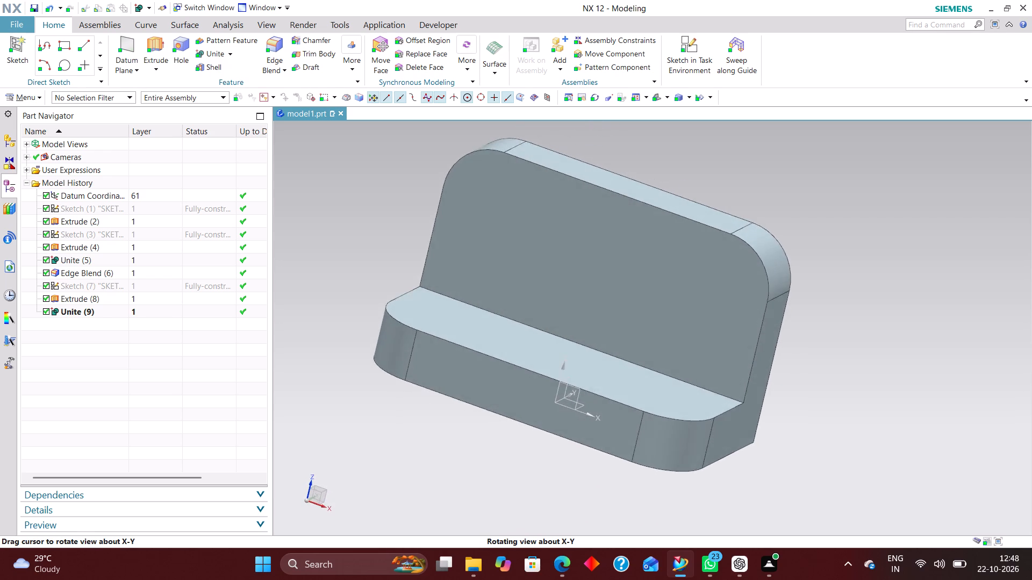
middle_drag(811, 456, 799, 453)
Create a task-environment sketch on the YZ plane of the datum coordinate system.
scroll(799, 453, up, 1)
click(690, 45)
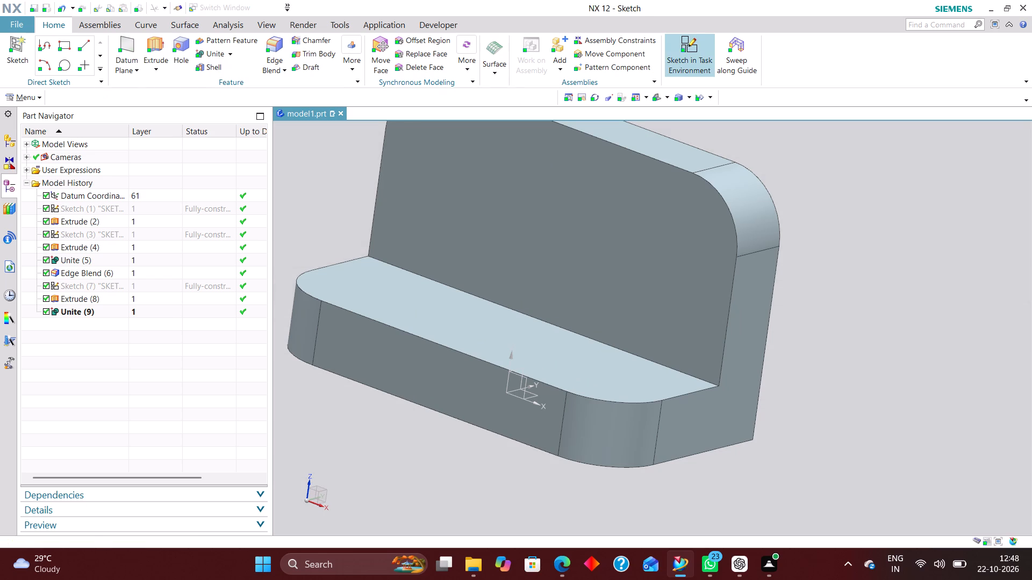
click(519, 368)
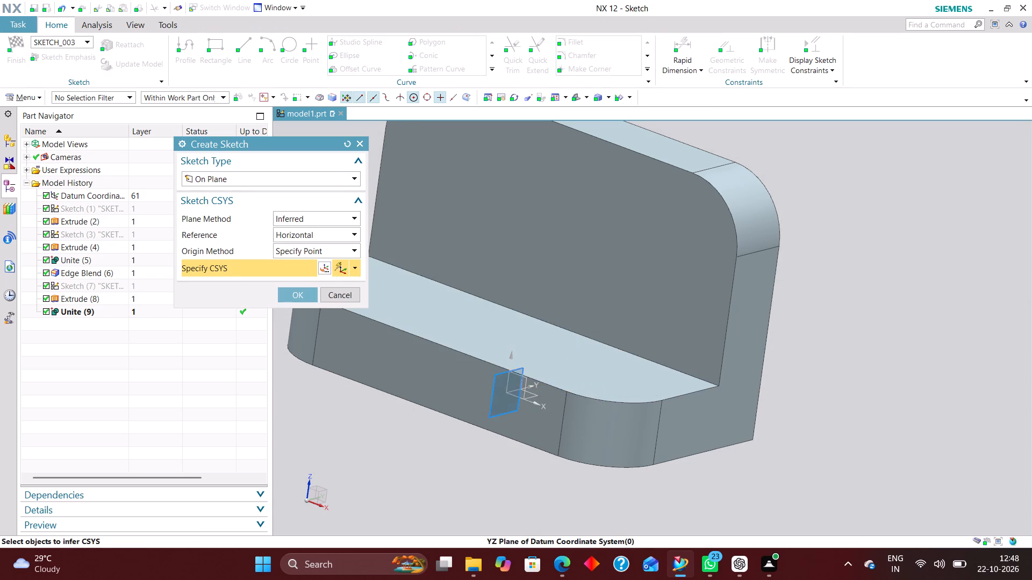
click(298, 295)
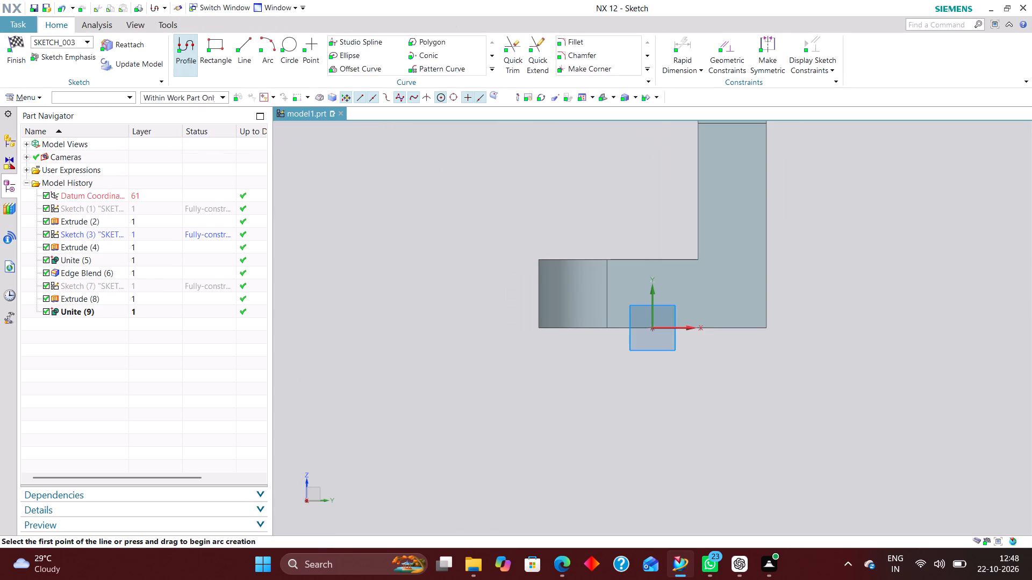
Sketch three connected lines above the base beside the wall: about 22 mm horizontal, 42 mm vertical, and 15 mm horizontal at the top.
scroll(719, 485, down, 2)
scroll(677, 286, up, 2)
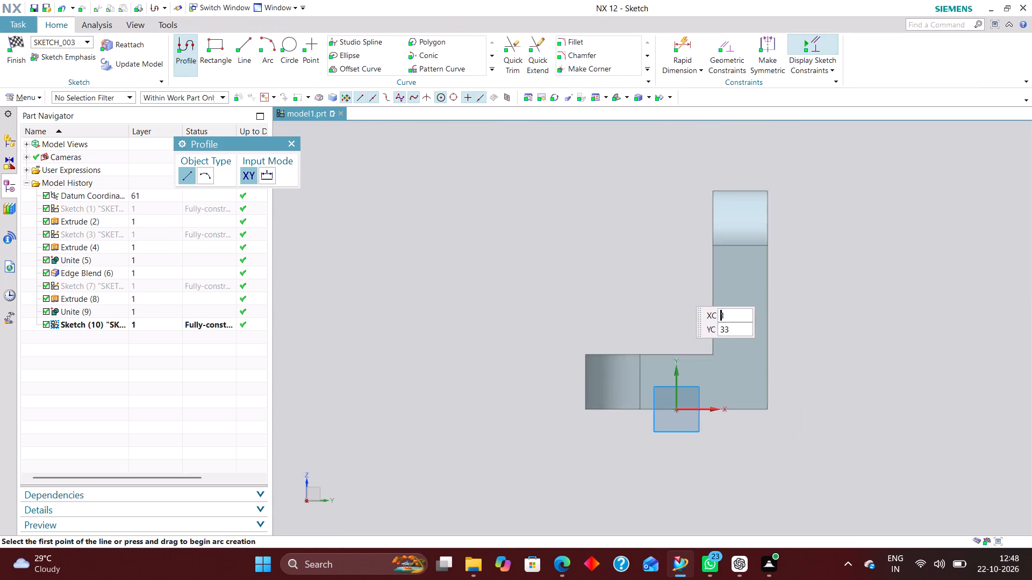
click(247, 51)
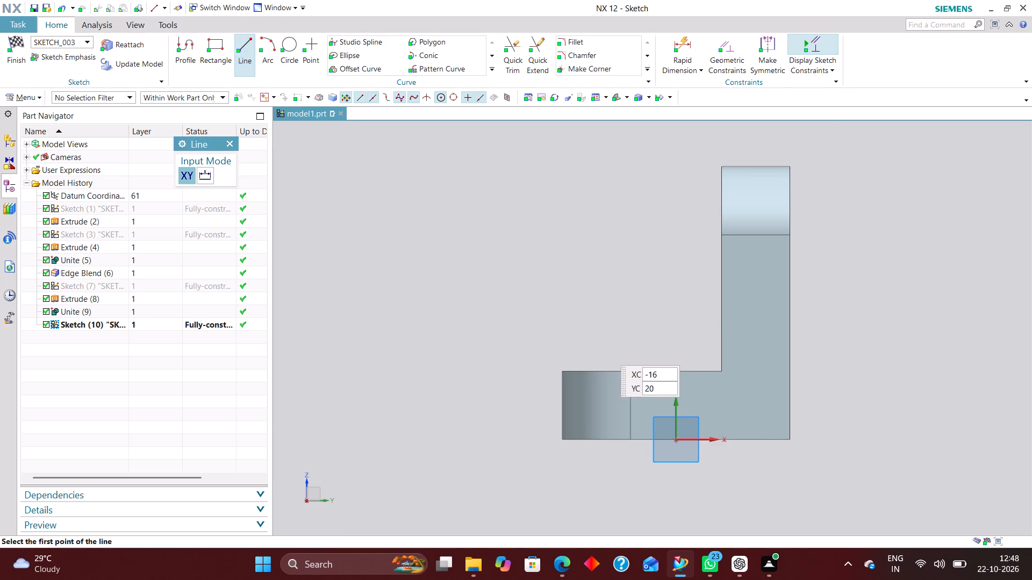
scroll(605, 351, up, 1)
click(598, 362)
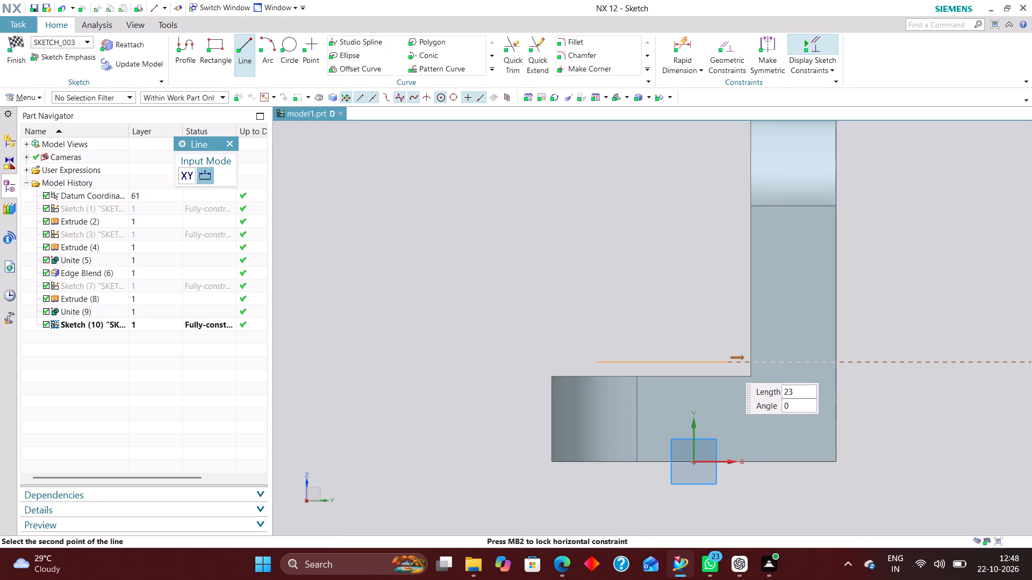
click(722, 363)
click(726, 361)
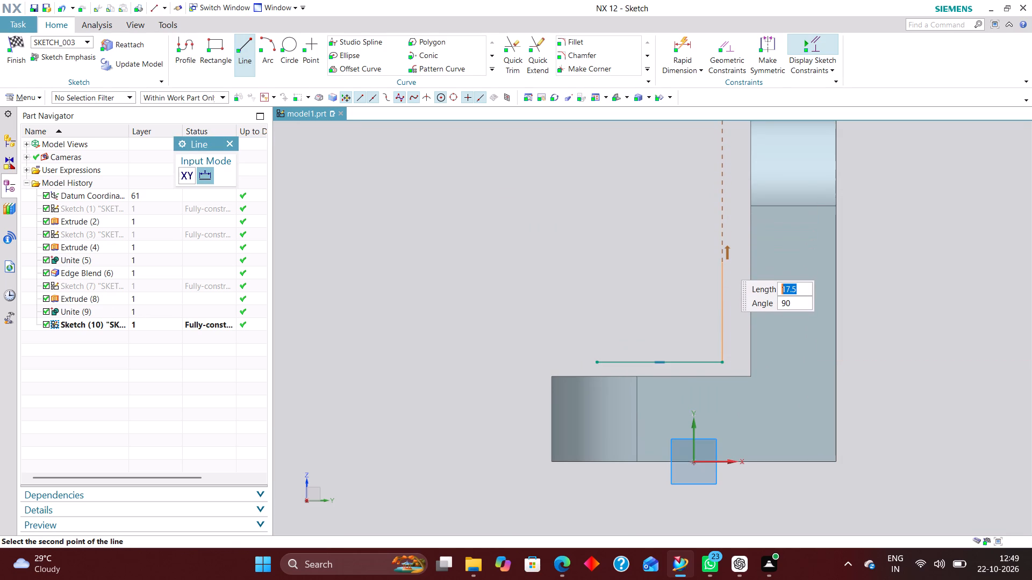
scroll(723, 262, down, 2)
scroll(725, 189, up, 2)
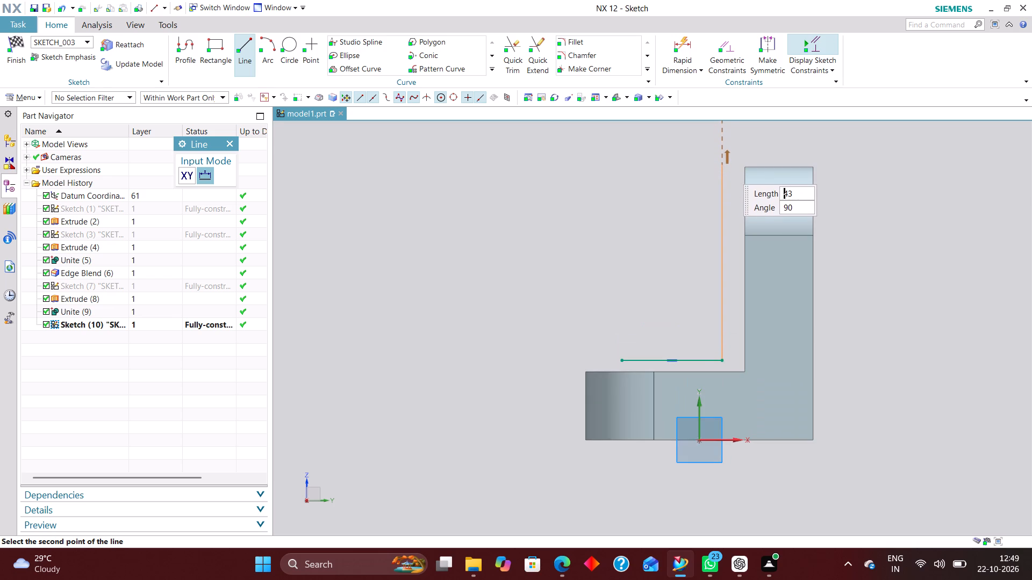
click(724, 168)
click(722, 168)
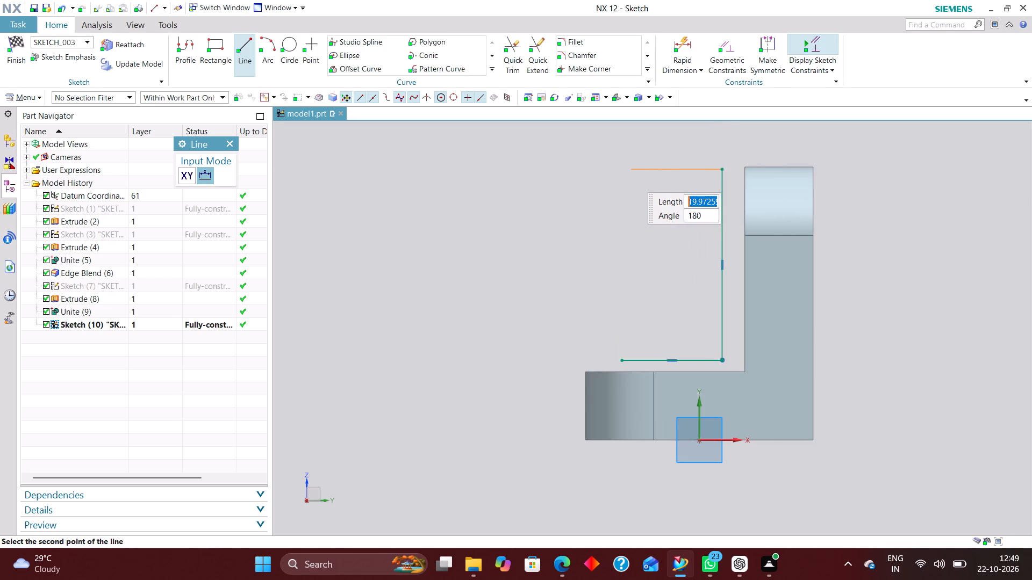
click(656, 175)
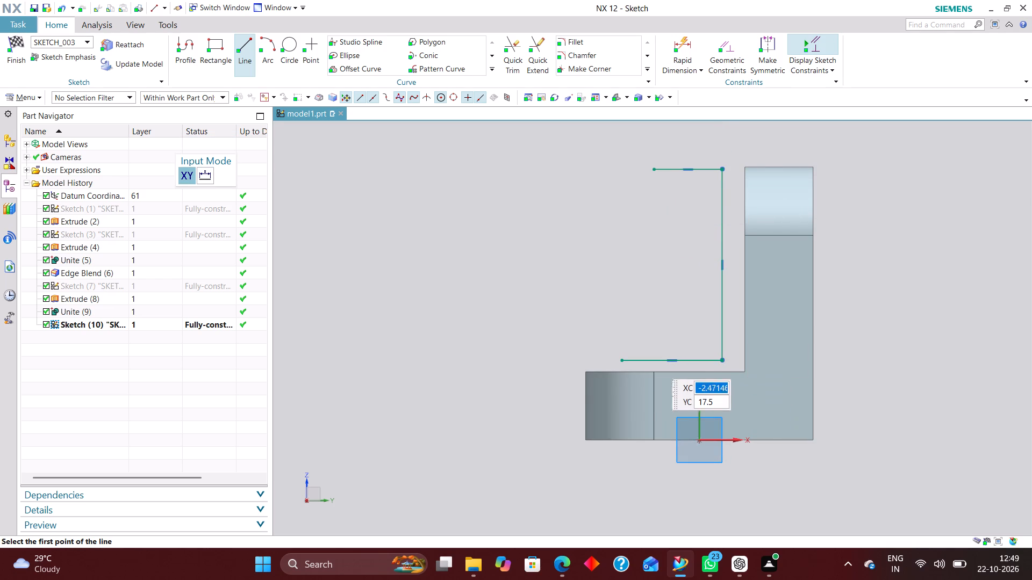
Close the outline with a vertical line about 26 mm long from the lower line's free end and a sloped line to the top line.
click(621, 360)
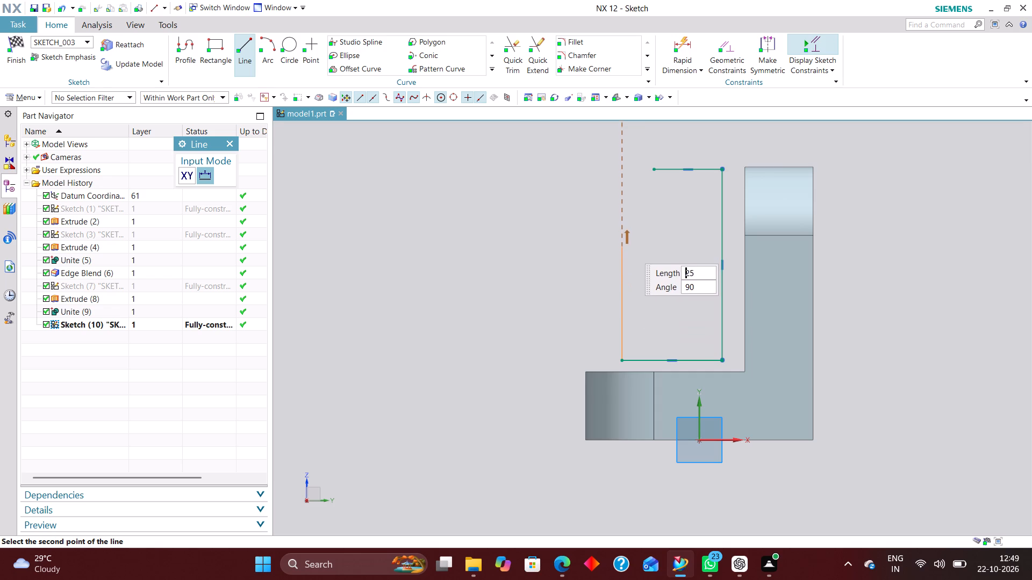
click(627, 242)
click(623, 242)
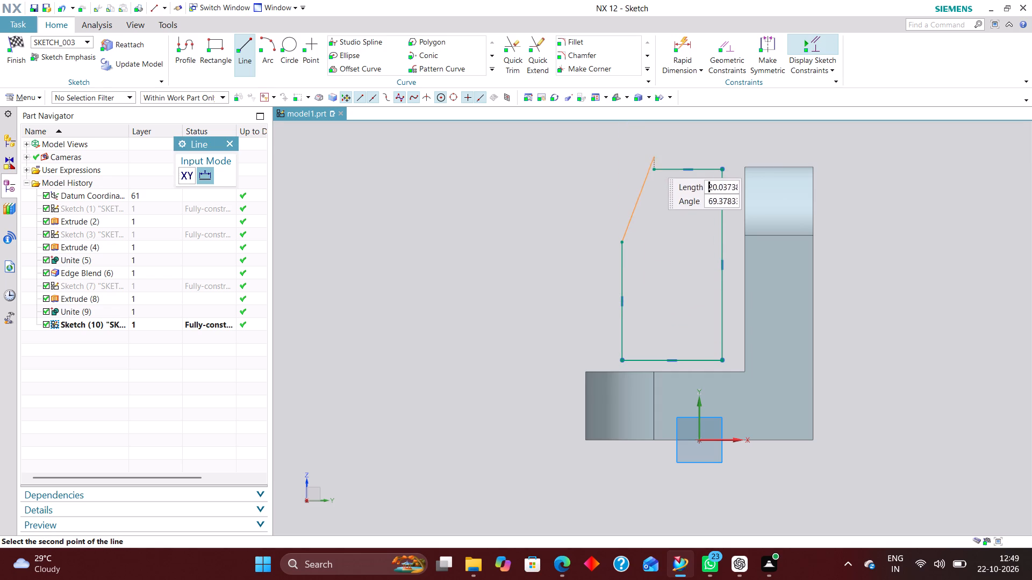
click(656, 169)
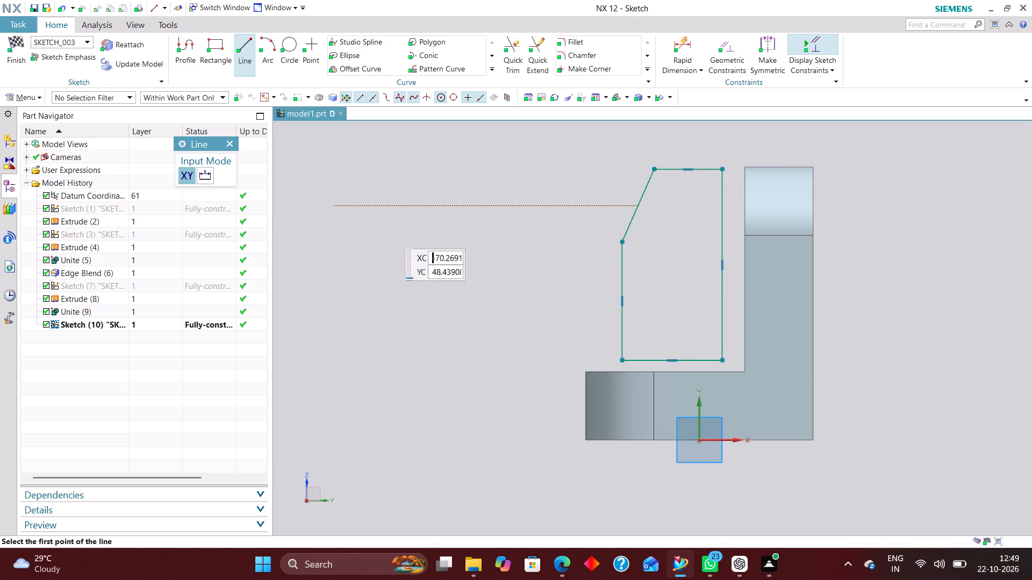
click(235, 144)
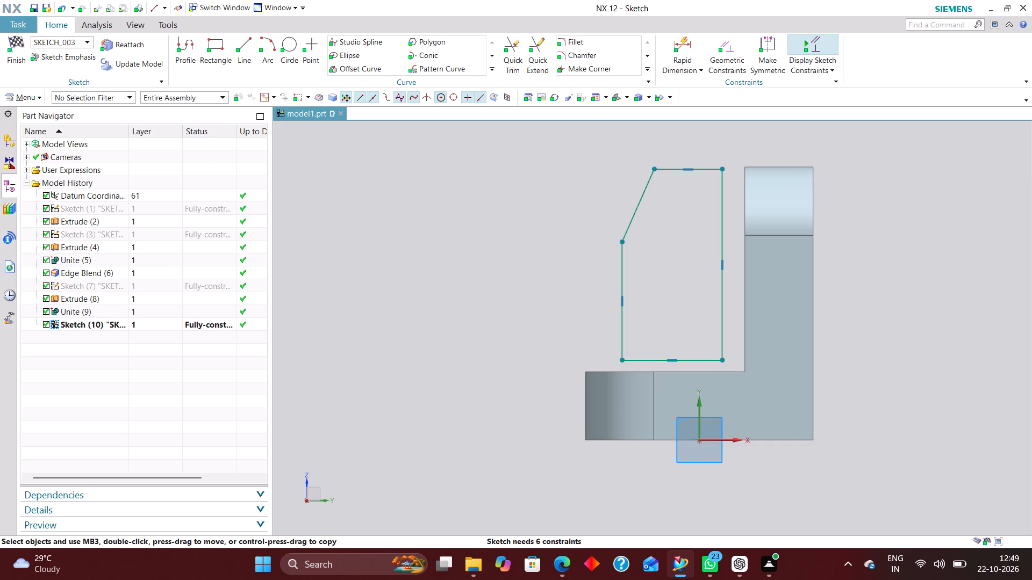
Dimension the profile's long vertical line at 10 mm from the datum's vertical axis, aligning it with the wall face.
click(682, 50)
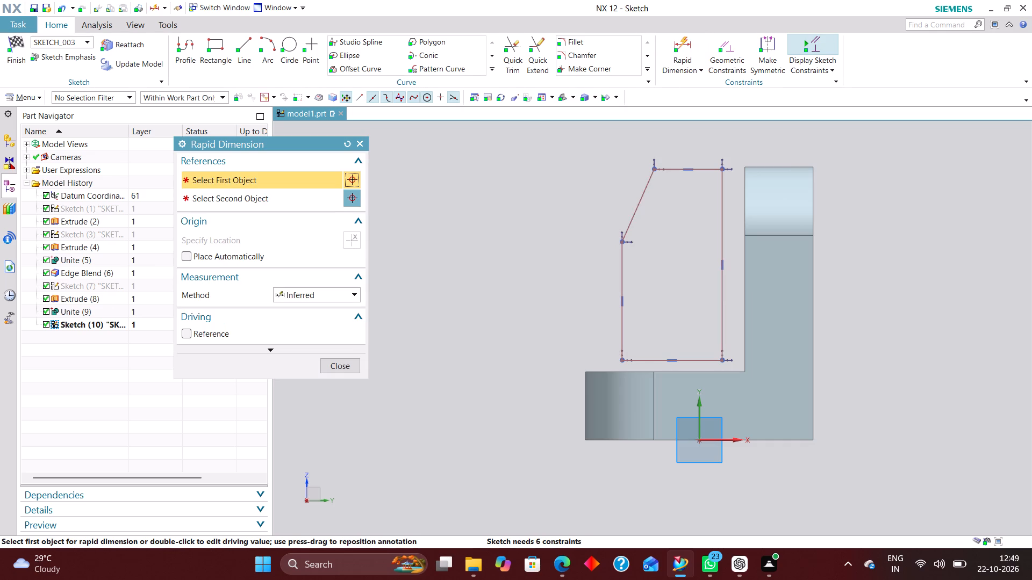
click(700, 422)
click(721, 334)
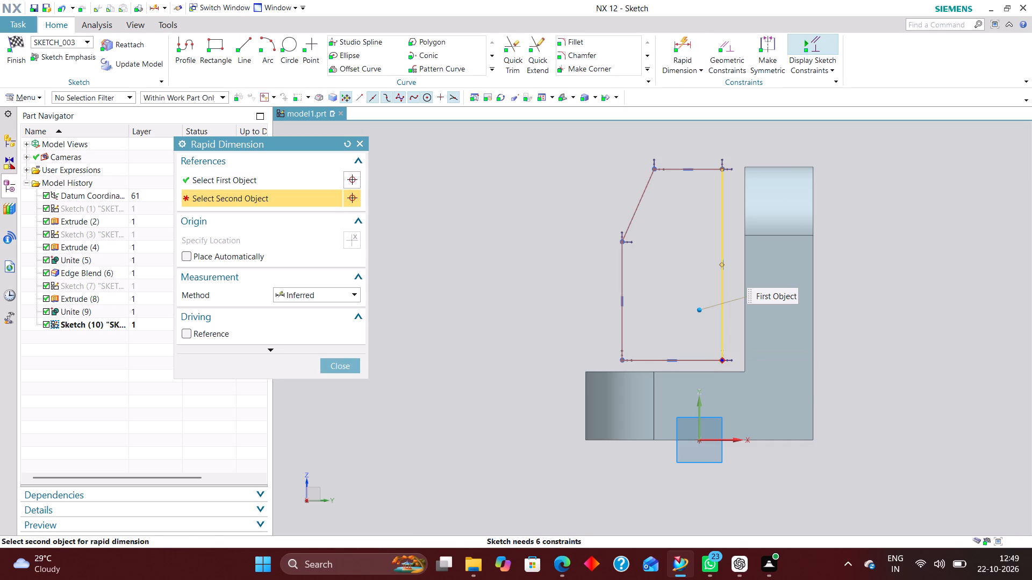
click(740, 509)
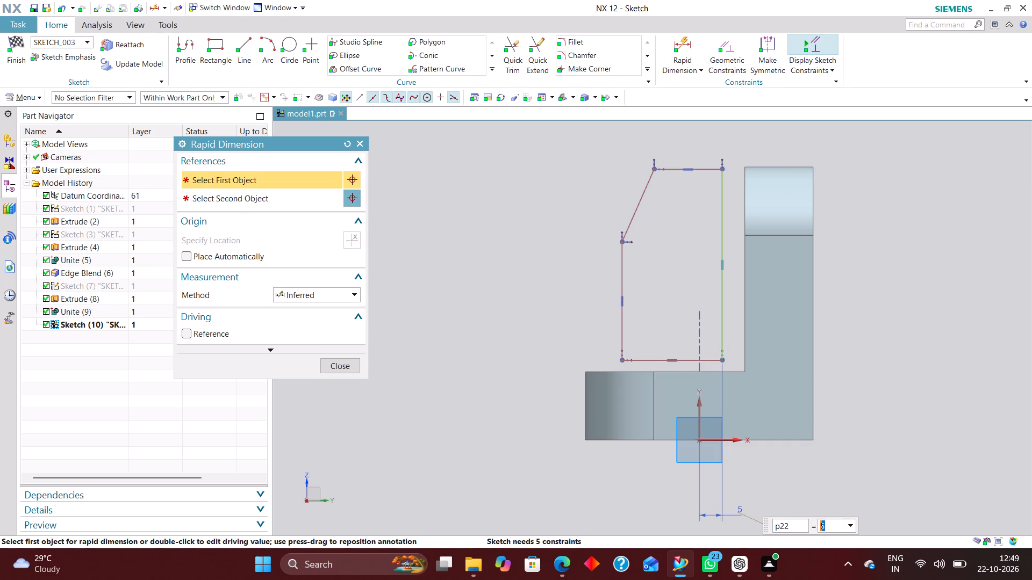
text(10)
key(Return)
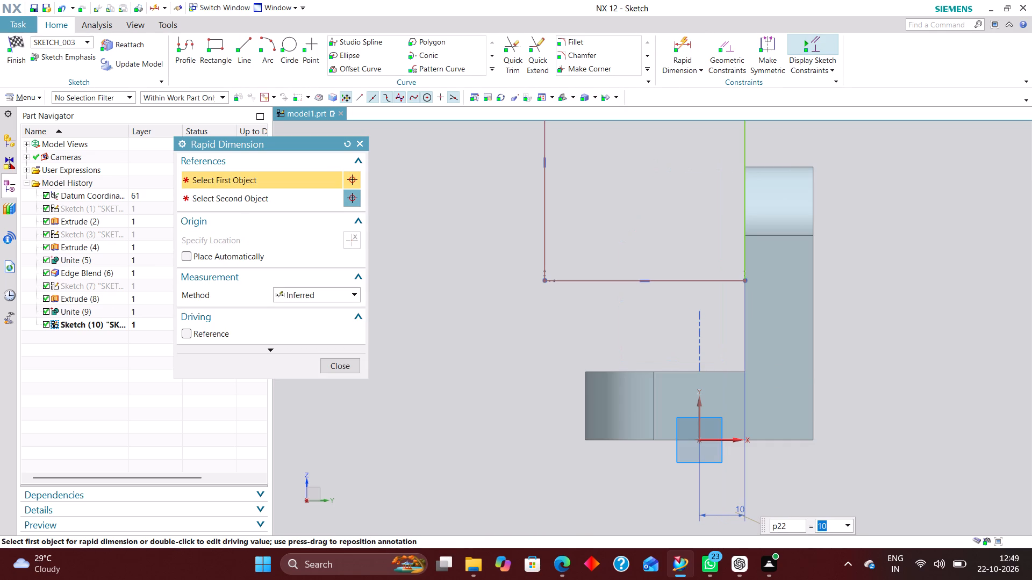
Dimension the profile's bottom horizontal line at 30 mm.
scroll(745, 483, down, 3)
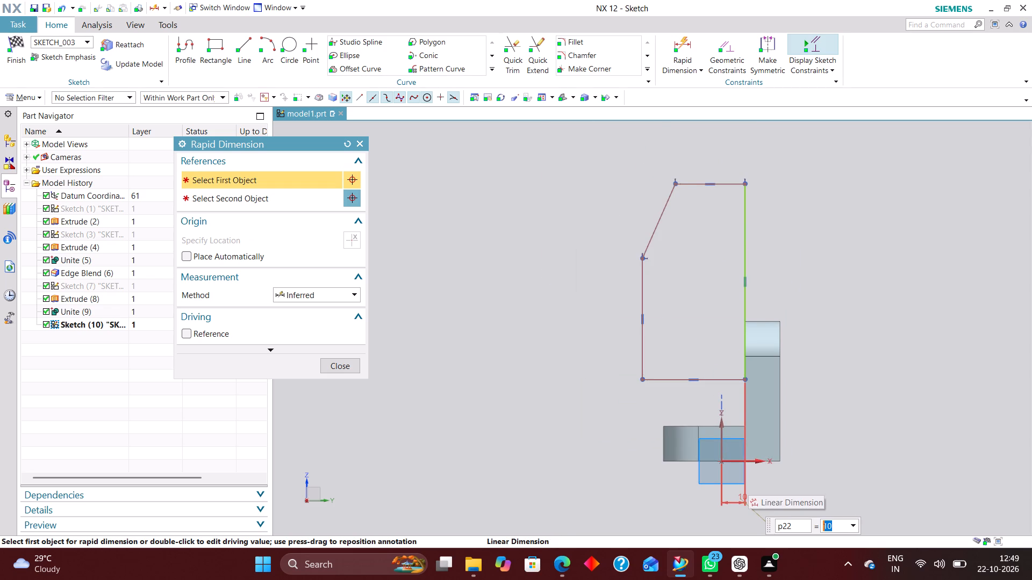
click(719, 381)
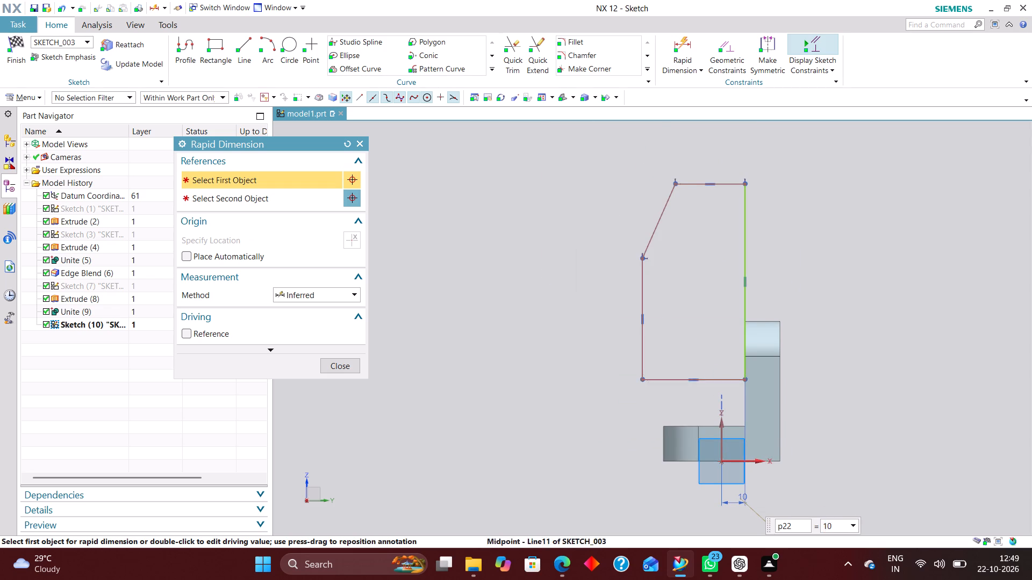
click(708, 333)
text(30)
key(Return)
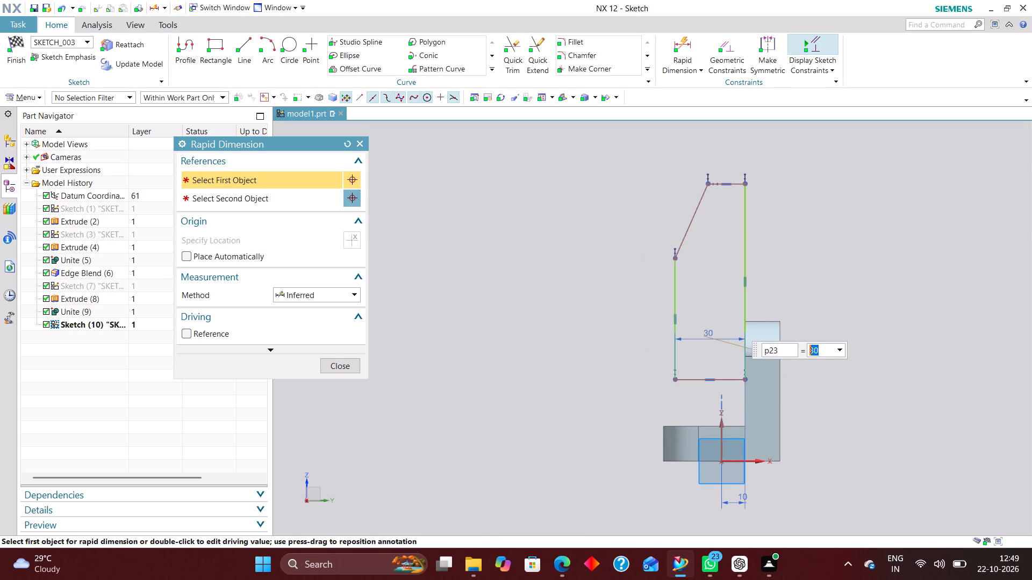
Dimension the profile's short outer vertical line at 30 mm.
scroll(669, 320, up, 2)
click(678, 373)
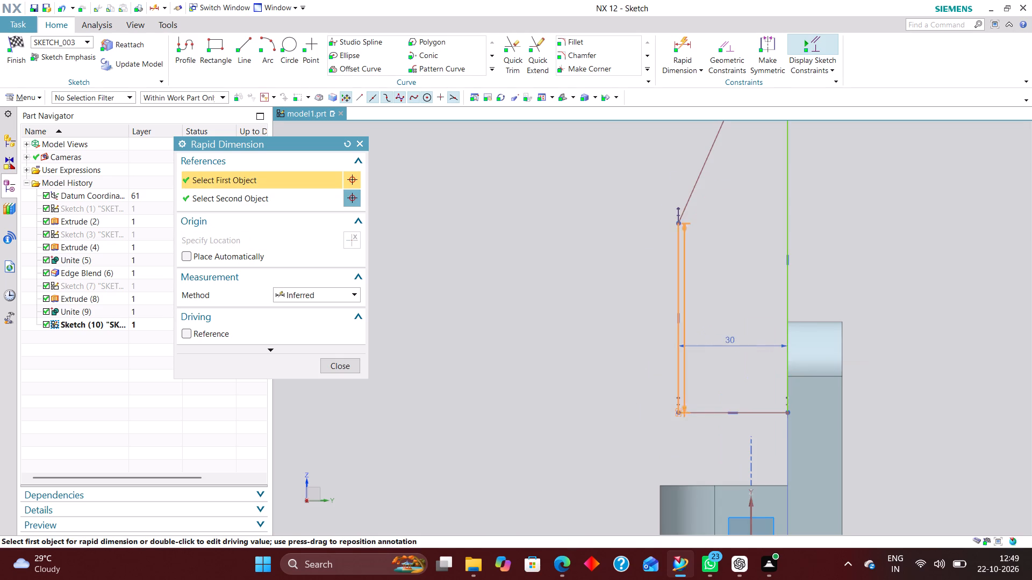
click(625, 333)
text(30)
key(Return)
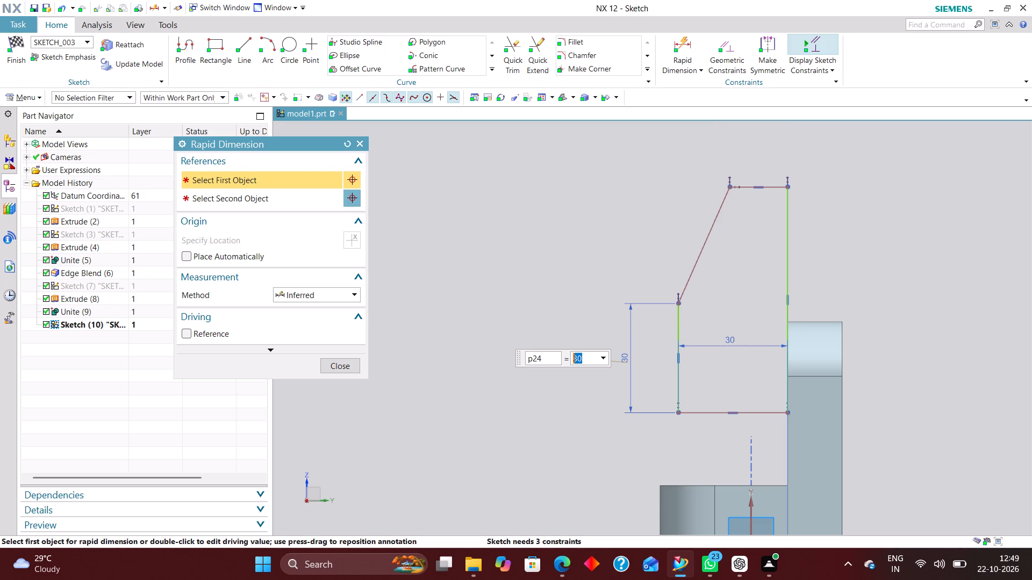
scroll(528, 307, down, 3)
scroll(555, 337, up, 4)
scroll(548, 364, down, 2)
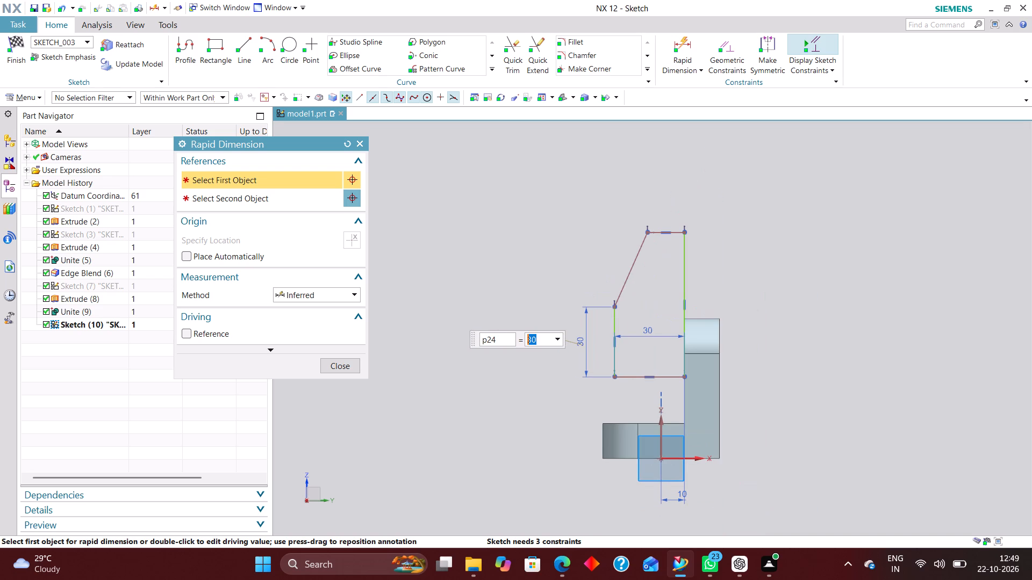
click(348, 364)
Dimension the profile's bottom line at 15 mm above the Y axis of the datum coordinate system.
scroll(689, 382, up, 1)
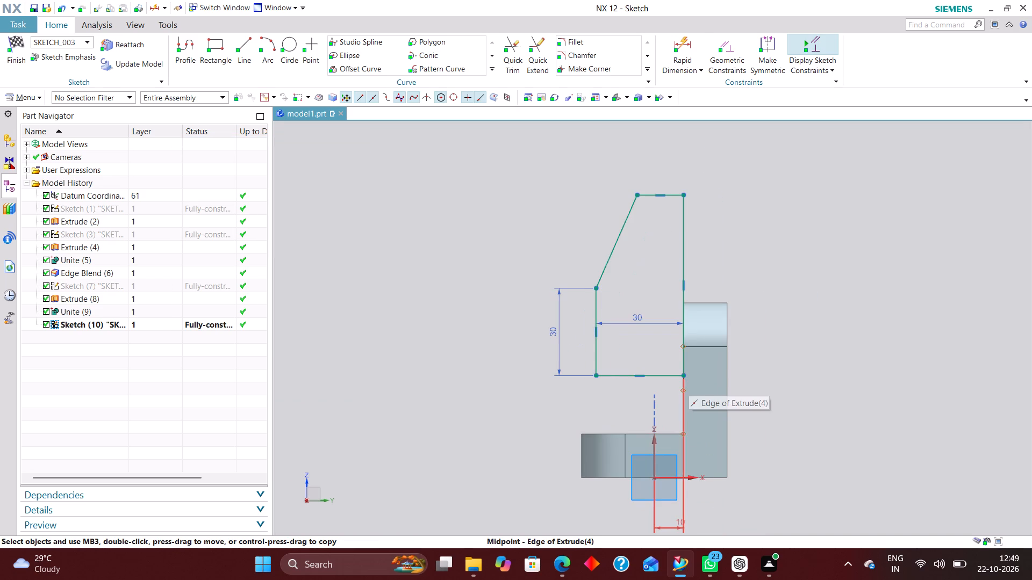
click(681, 47)
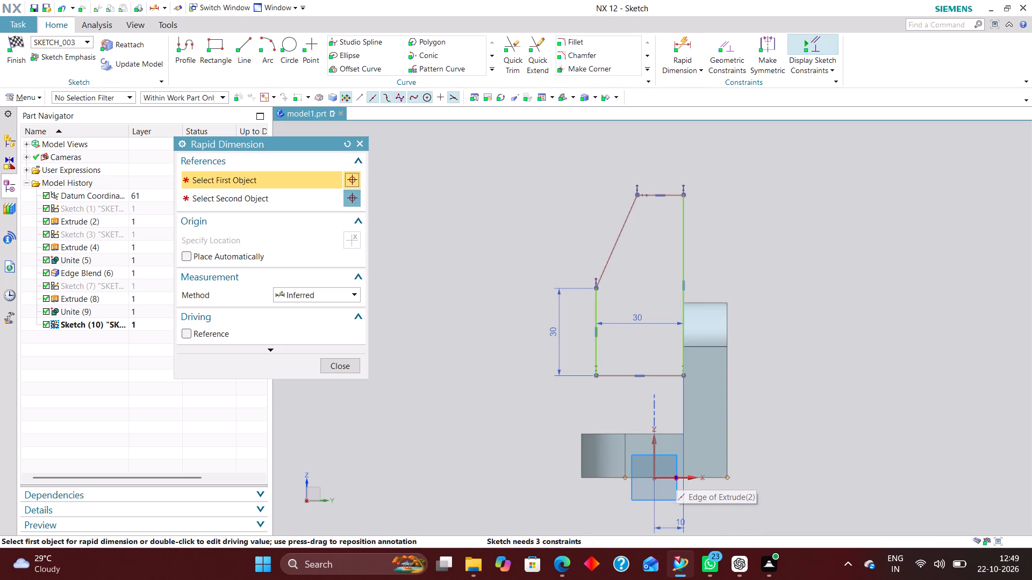
right_click(683, 476)
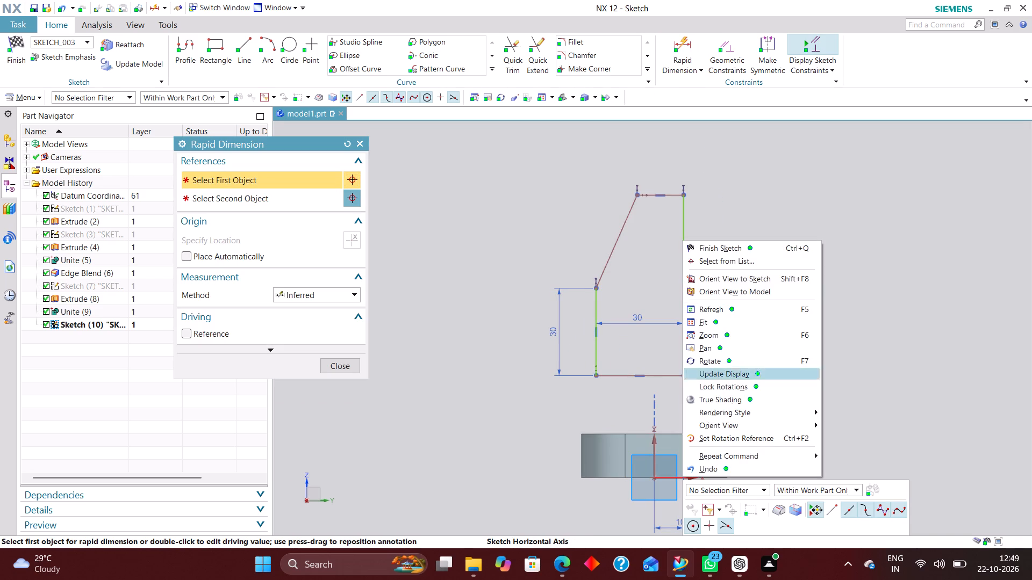
click(736, 260)
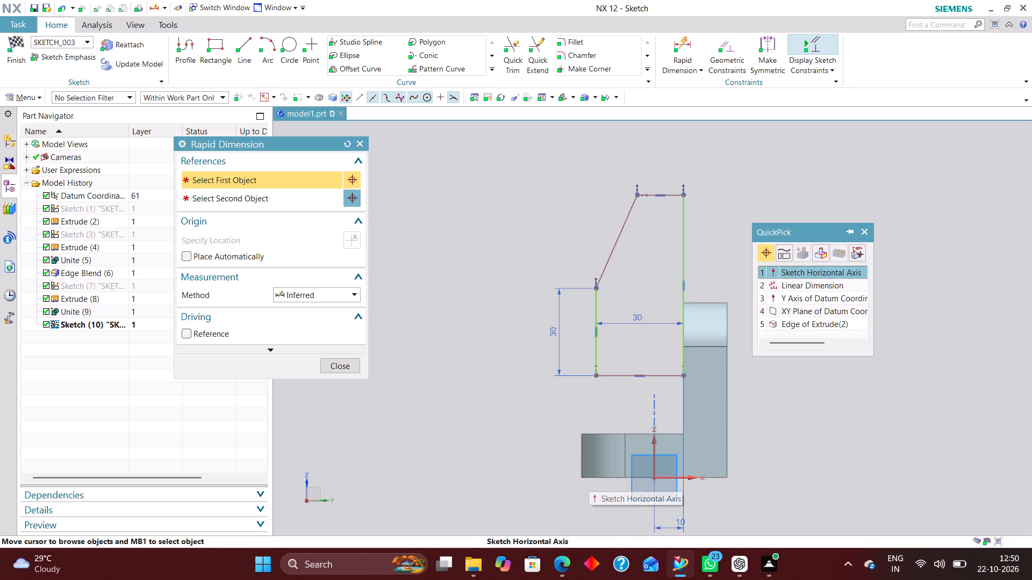
click(809, 297)
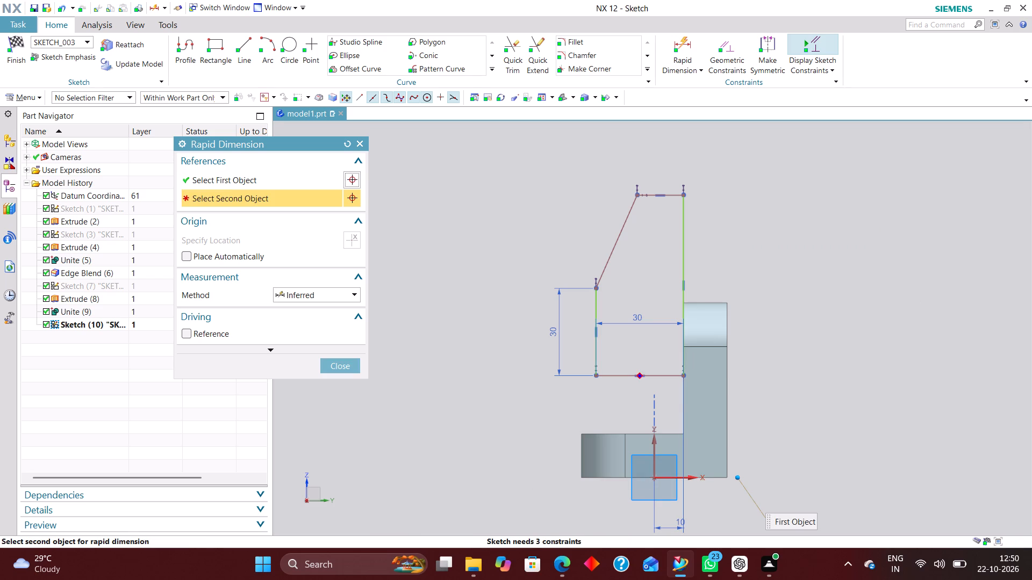
click(666, 373)
click(836, 425)
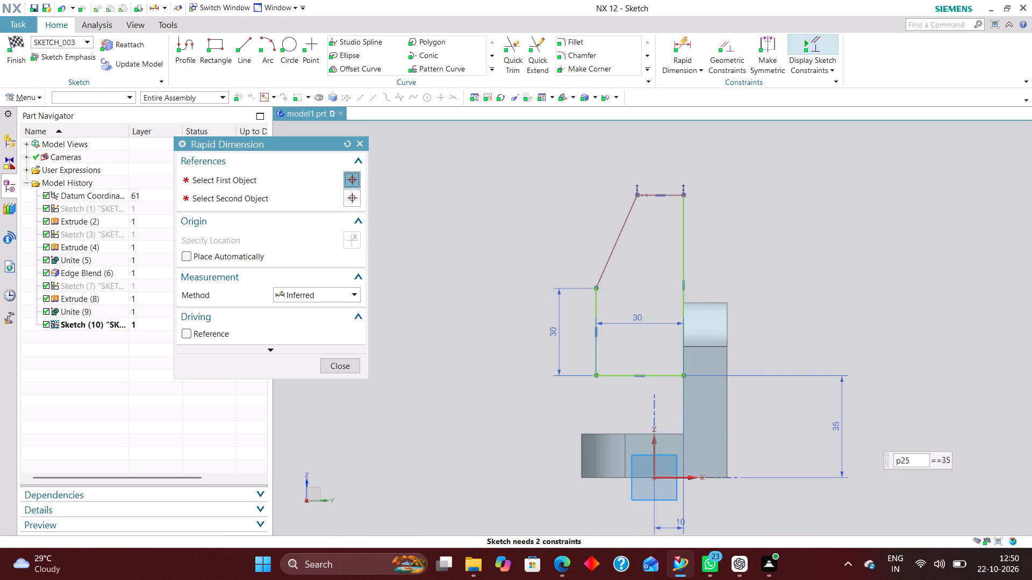
text(15)
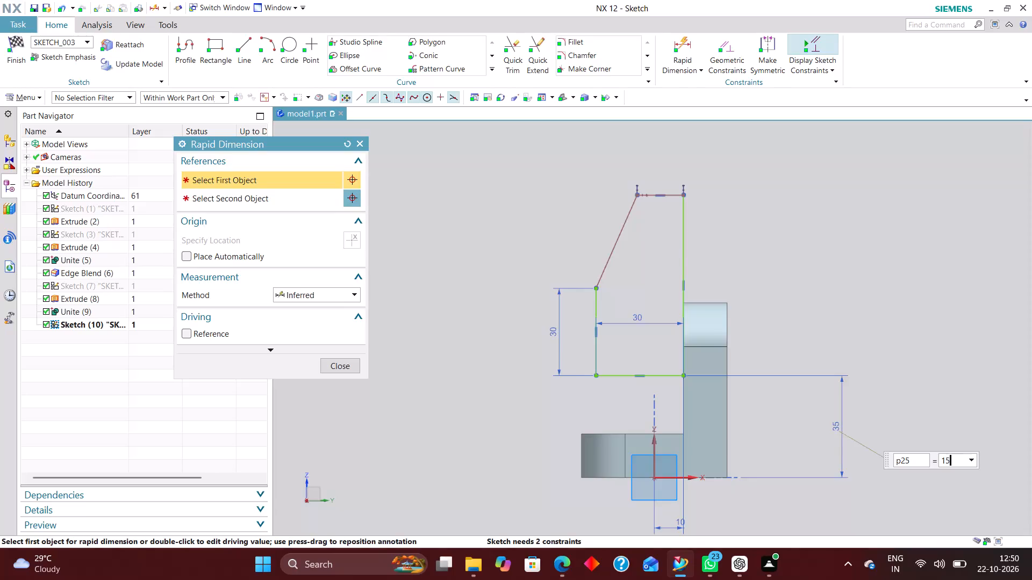
key(Return)
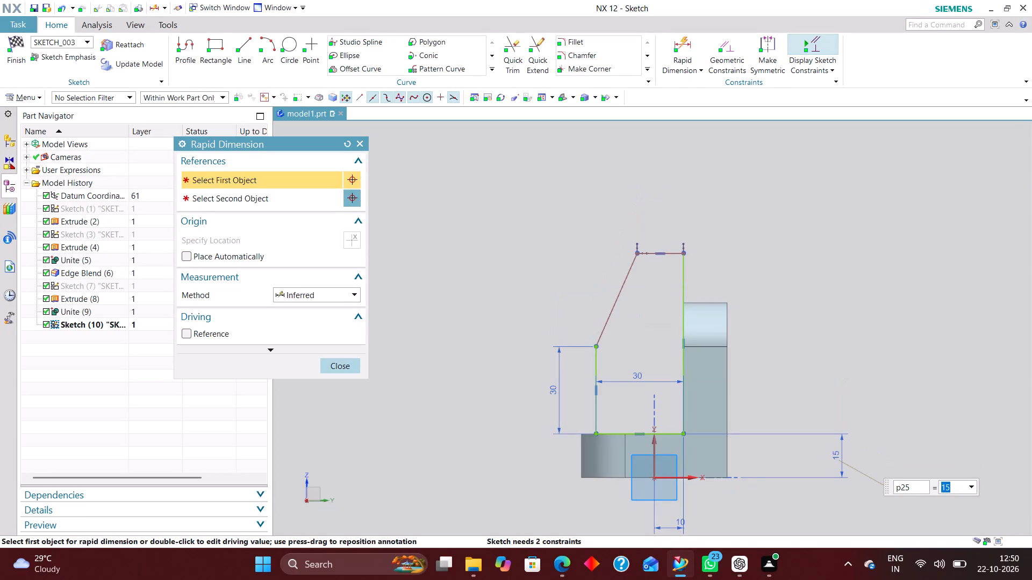
click(350, 365)
Dimension the profile's overall height between its bottom and top lines, entering 50 mm and correcting it to 45 mm.
click(689, 41)
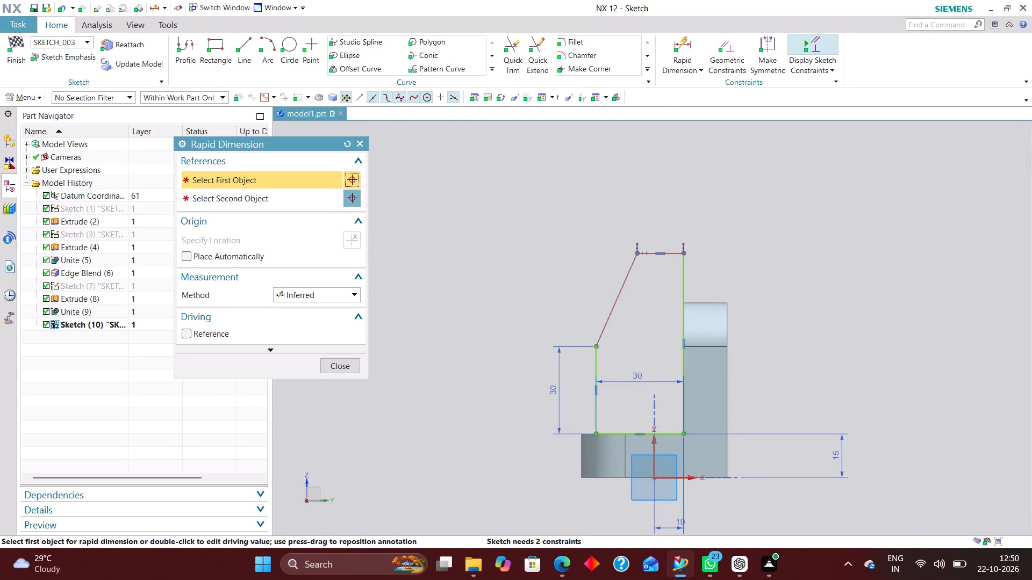
click(673, 435)
click(676, 249)
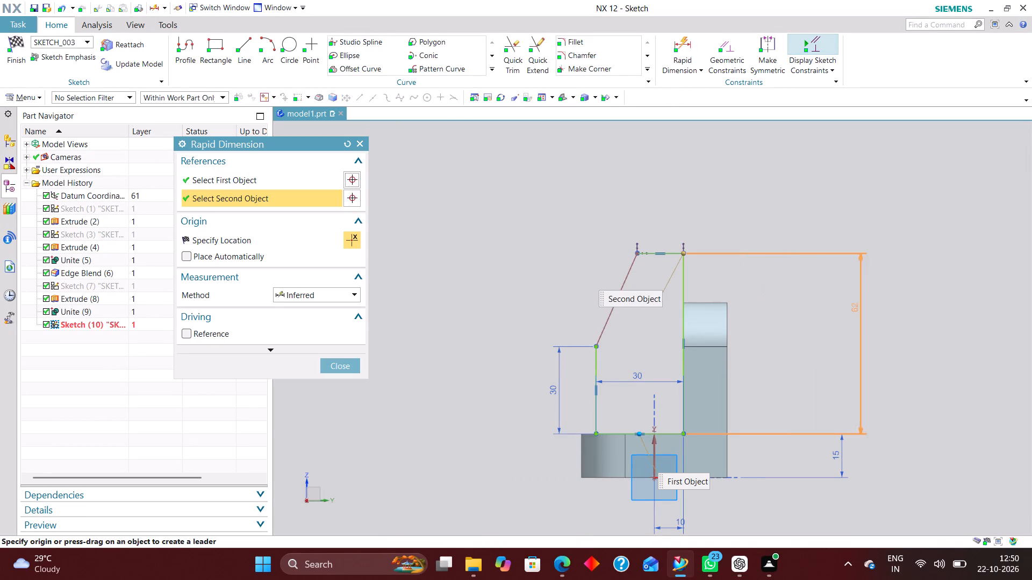
click(844, 345)
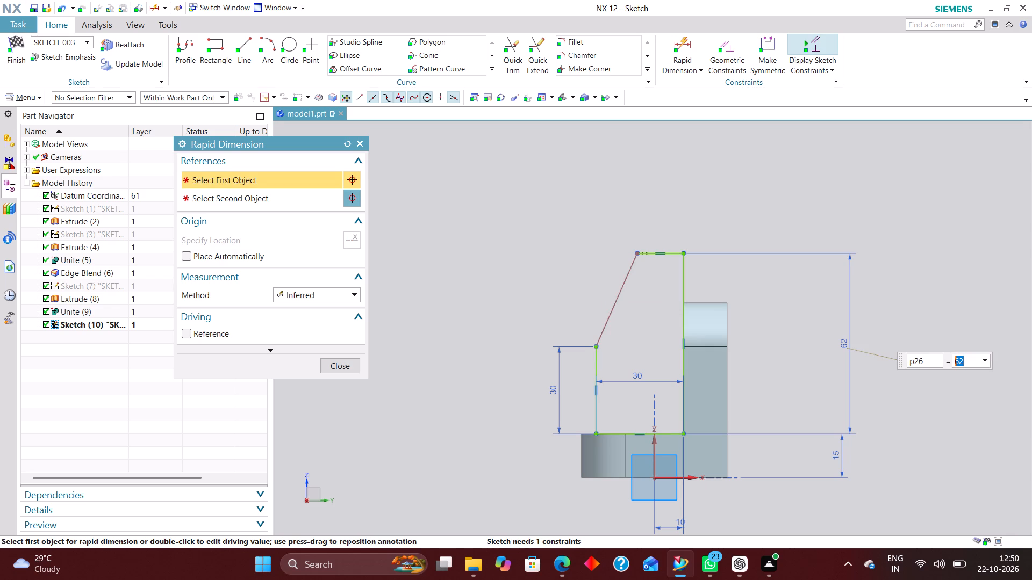
text(50)
key(Return)
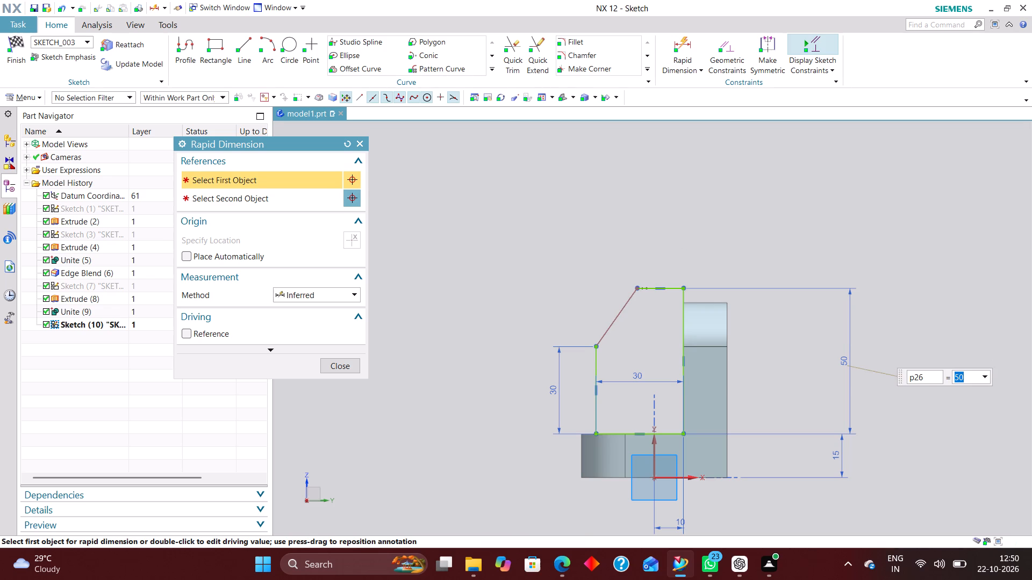
text(45)
key(Return)
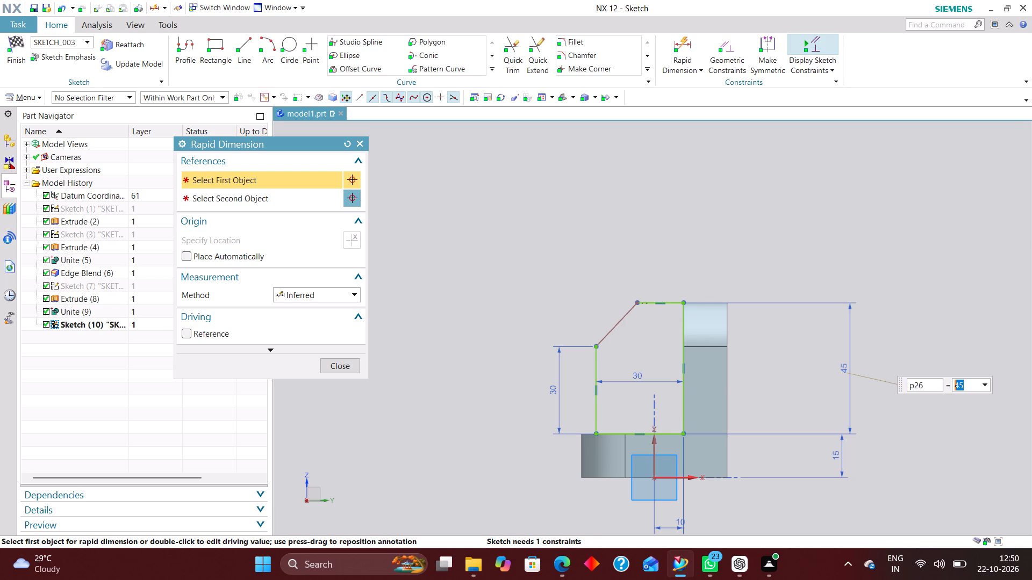
Dimension the profile's top horizontal line at 15 mm and finish the sketch.
scroll(694, 296, up, 2)
click(670, 305)
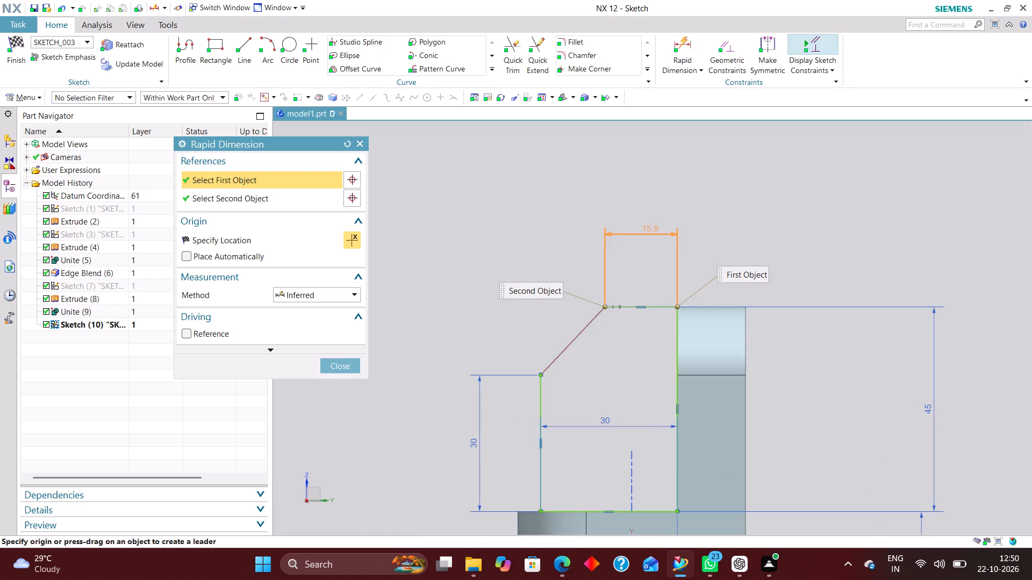
click(643, 204)
text(15)
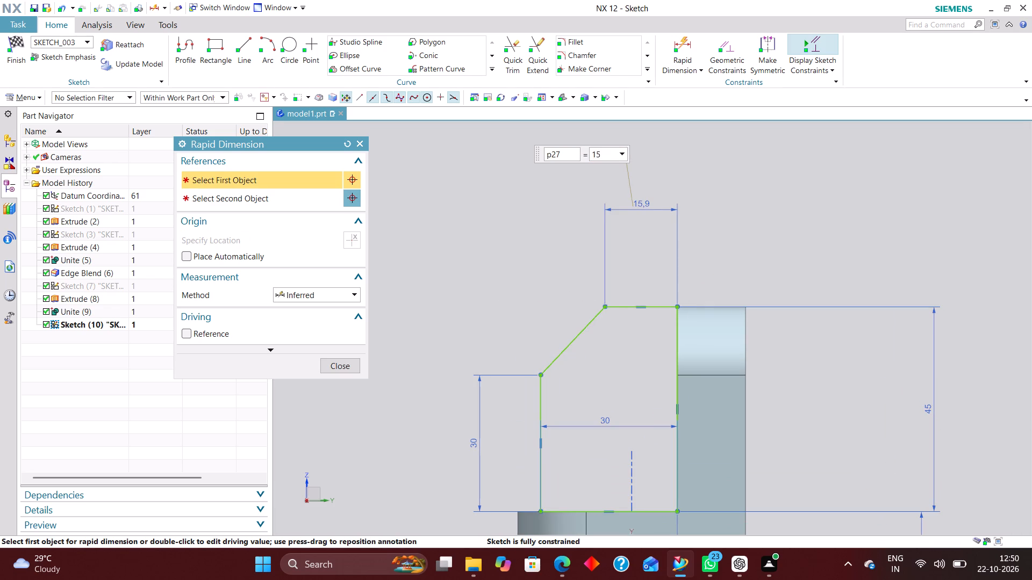
key(Return)
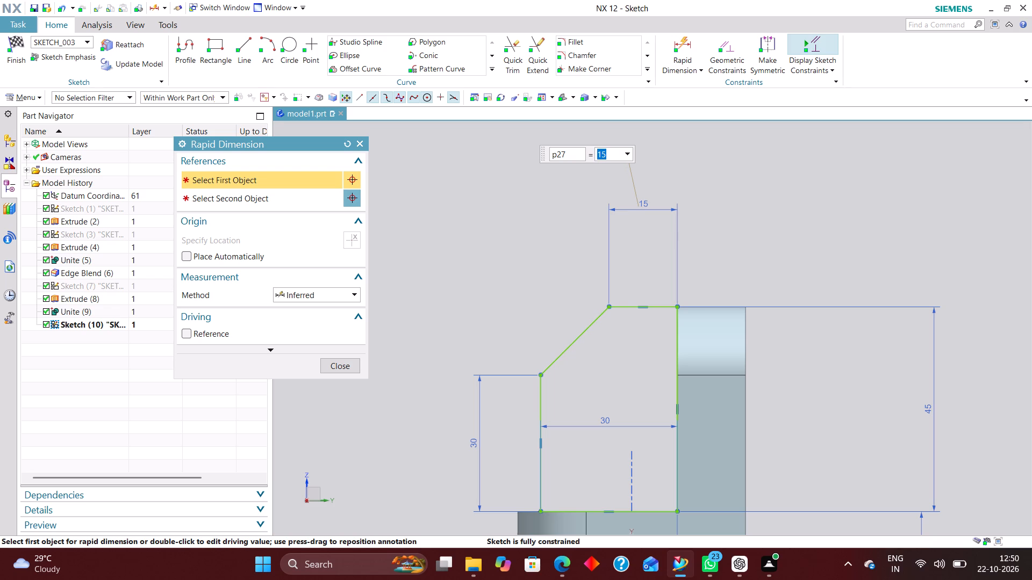
click(334, 360)
scroll(663, 370, down, 3)
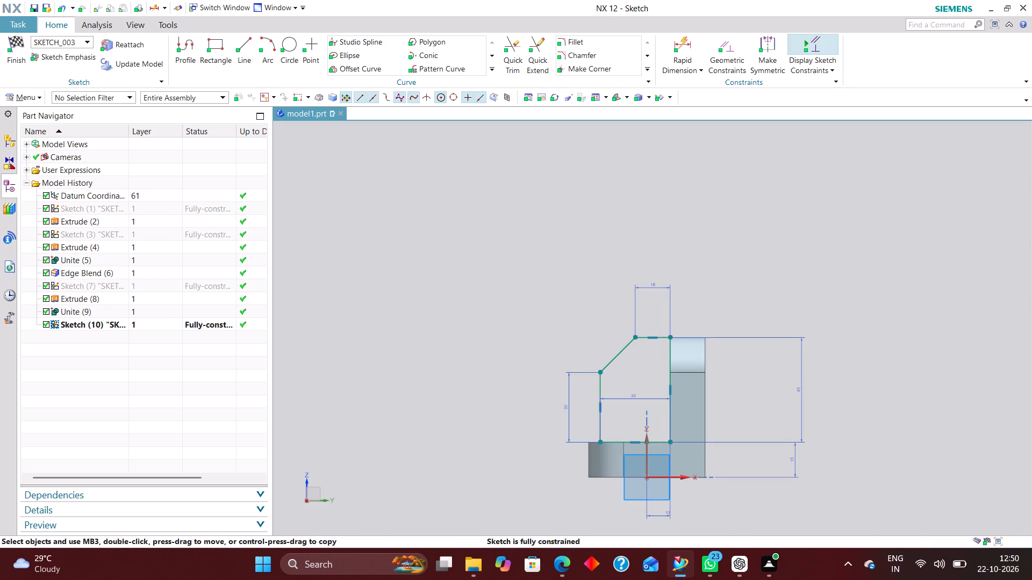
click(15, 39)
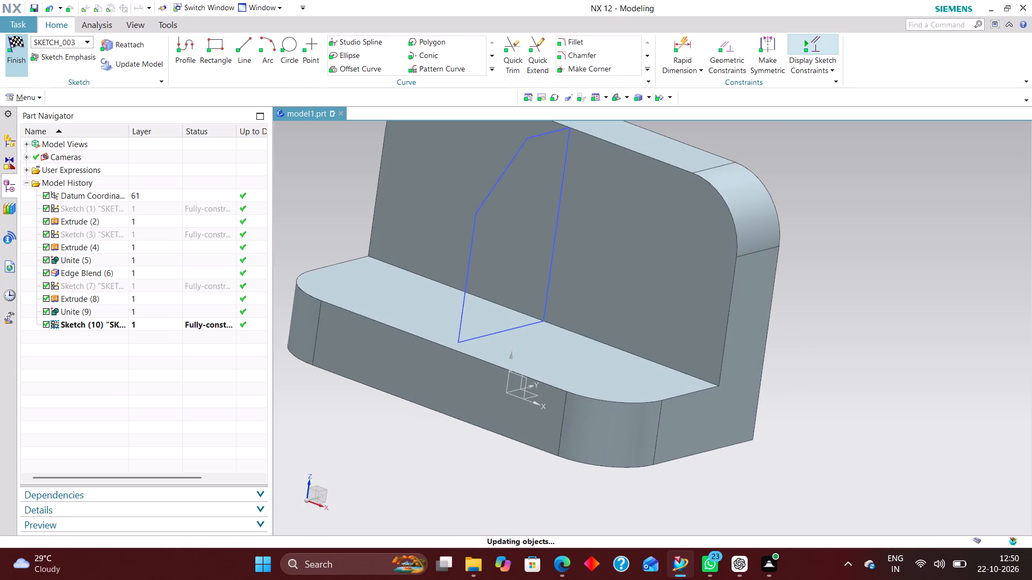
Select the closed support profile for an Extrude and set its limits to Symmetric Value.
scroll(486, 359, down, 4)
click(153, 43)
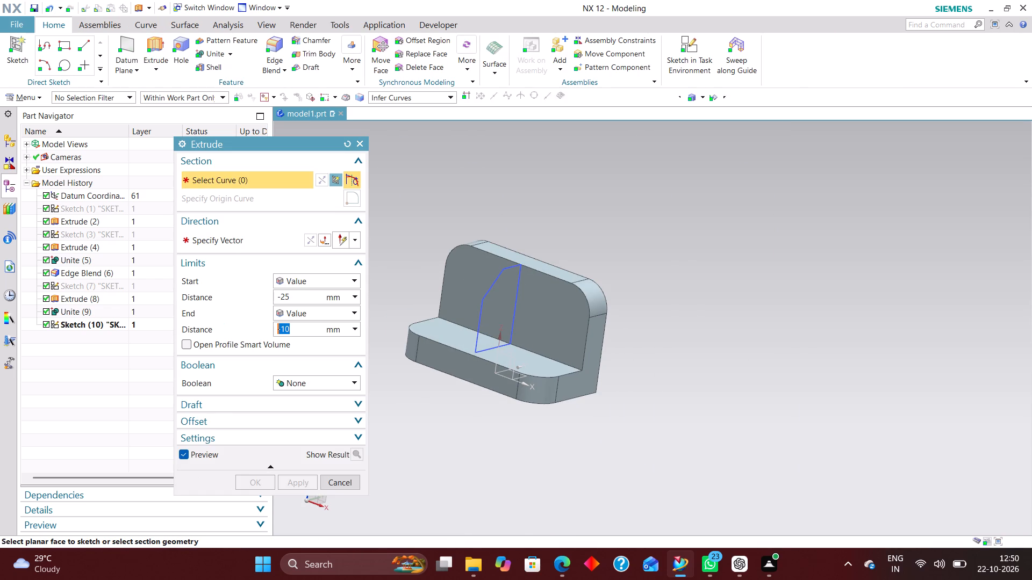
click(492, 284)
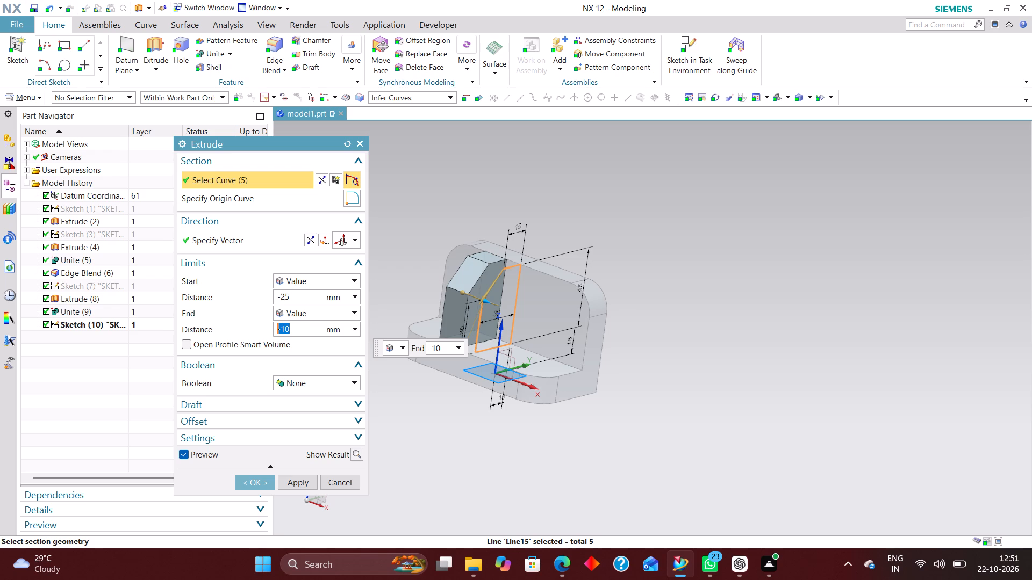
middle_drag(699, 474, 747, 483)
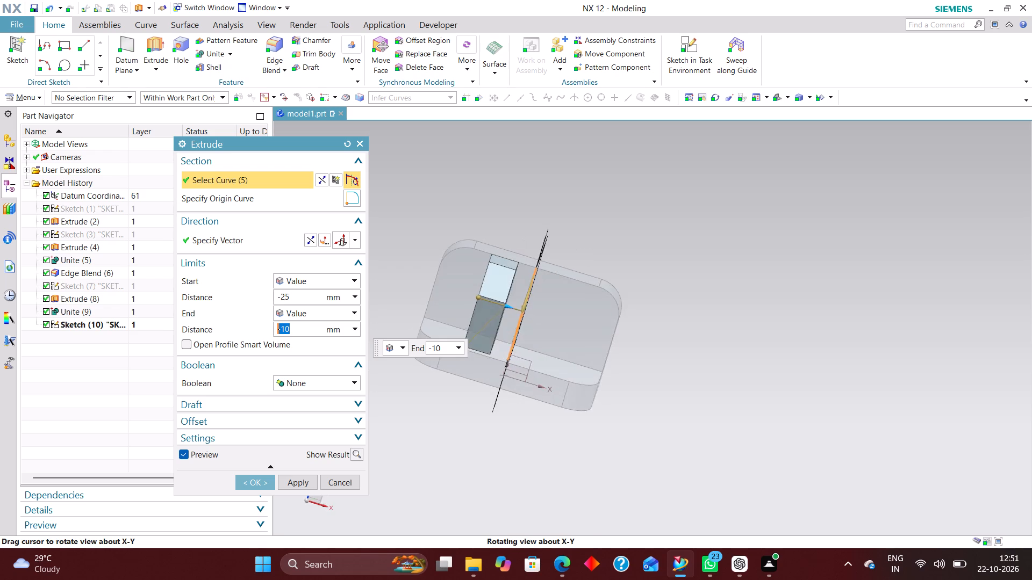
middle_drag(747, 483, 749, 481)
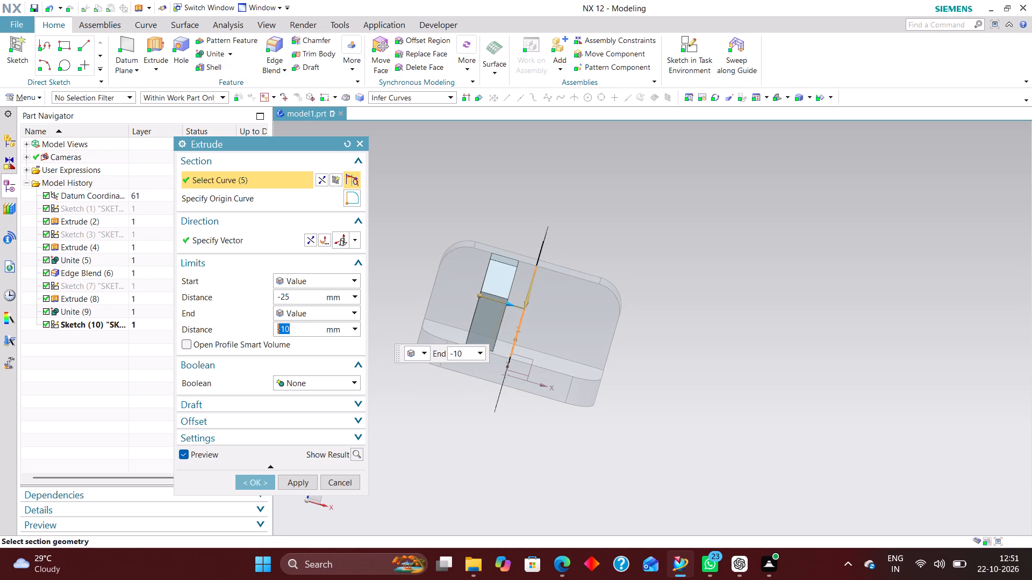
click(340, 281)
click(326, 304)
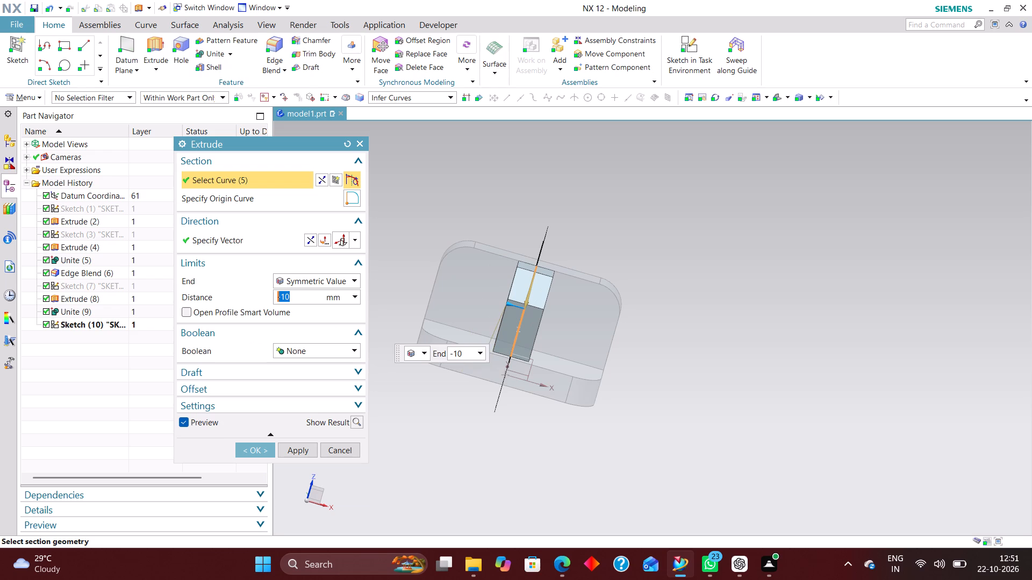
middle_drag(726, 411, 695, 401)
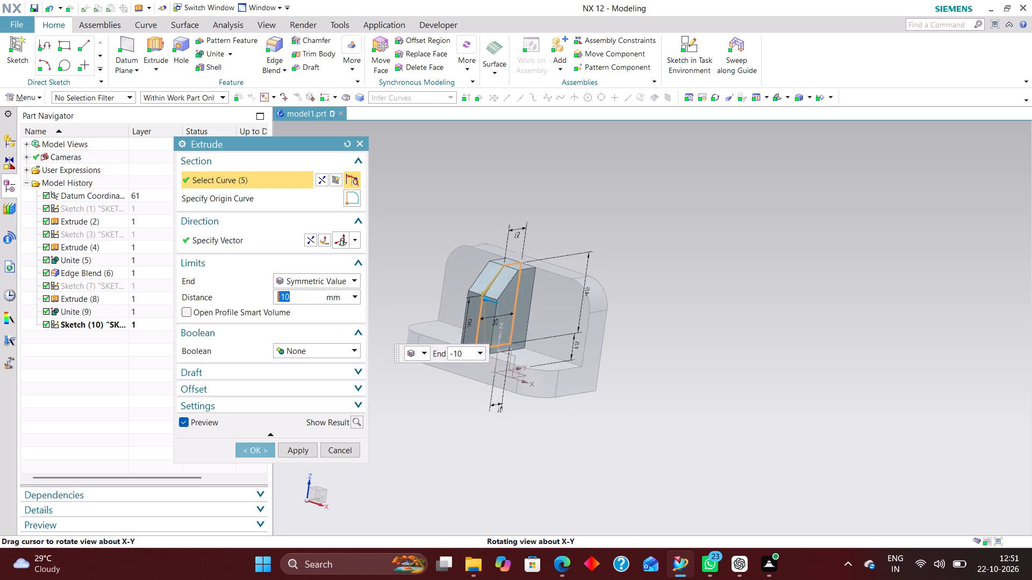
middle_drag(695, 401, 695, 402)
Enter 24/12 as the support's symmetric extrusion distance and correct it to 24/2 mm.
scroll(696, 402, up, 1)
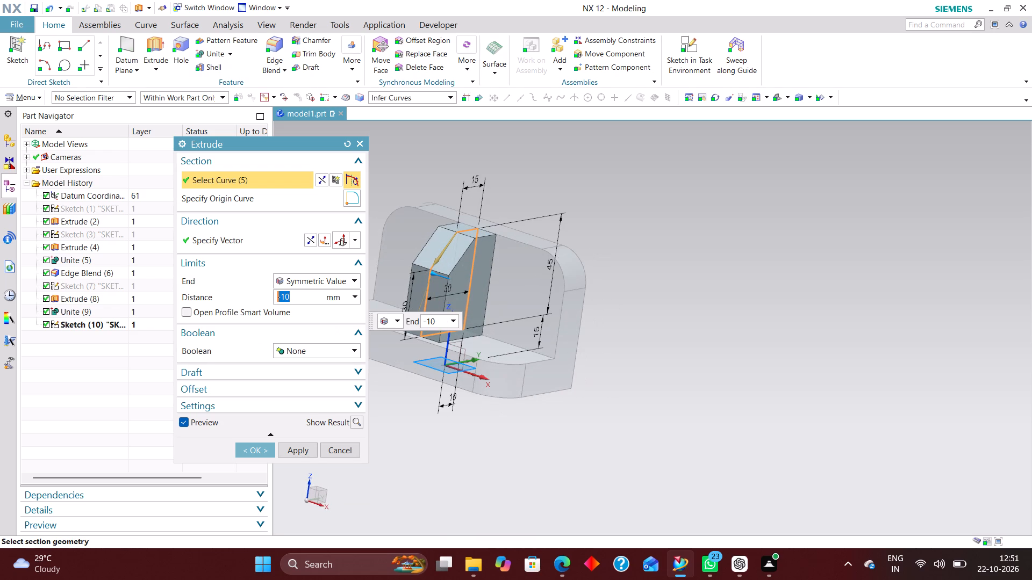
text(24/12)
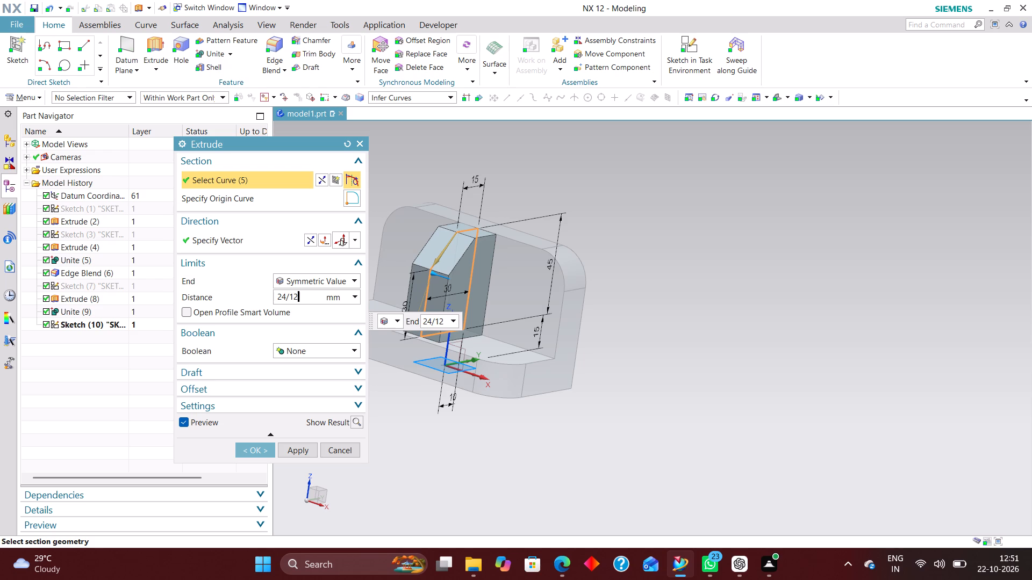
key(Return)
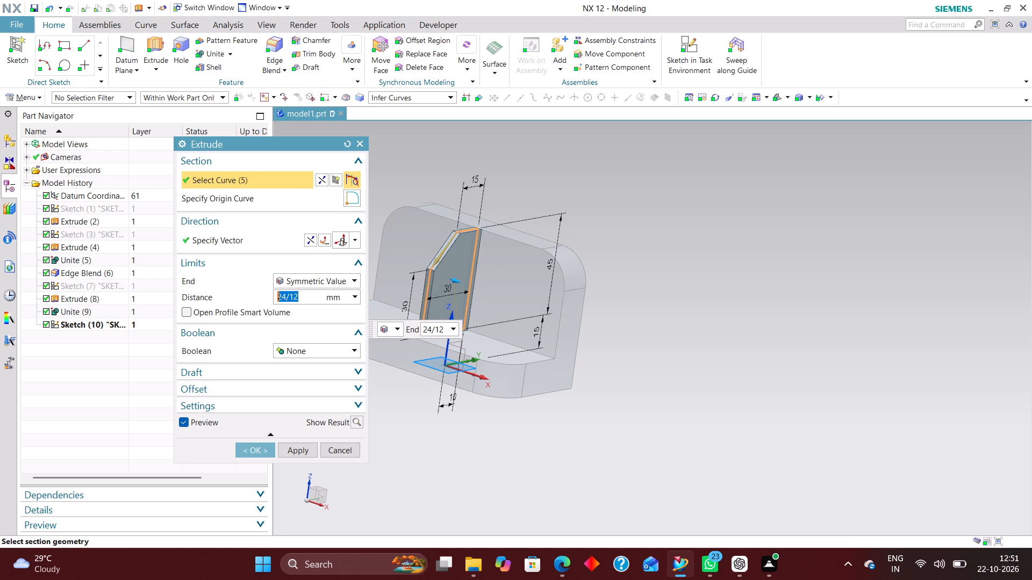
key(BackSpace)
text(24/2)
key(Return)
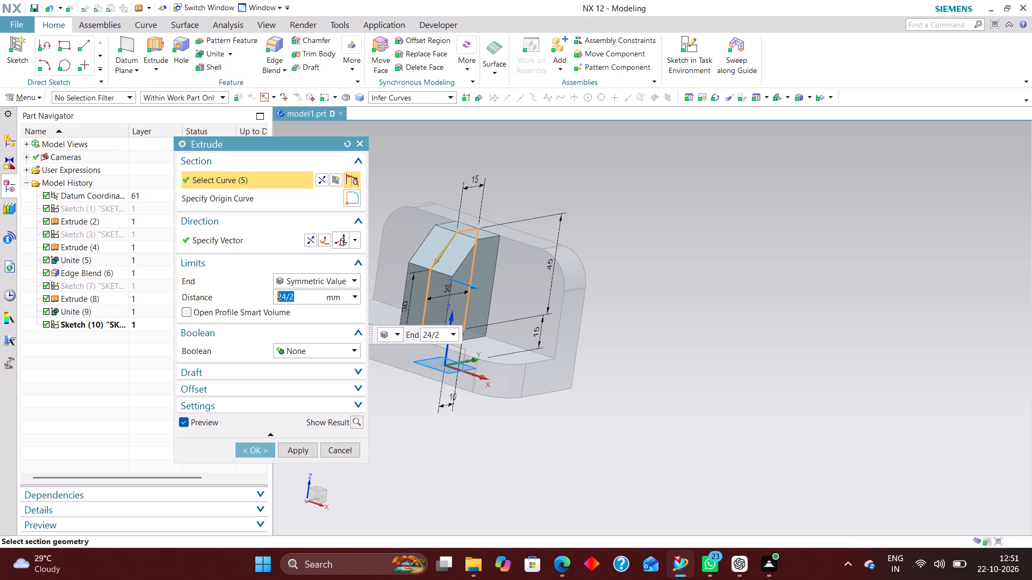
Examine the support's extrusion preview against the base and upright wall from several angles.
scroll(793, 416, down, 2)
scroll(754, 408, up, 2)
middle_drag(764, 455, 815, 473)
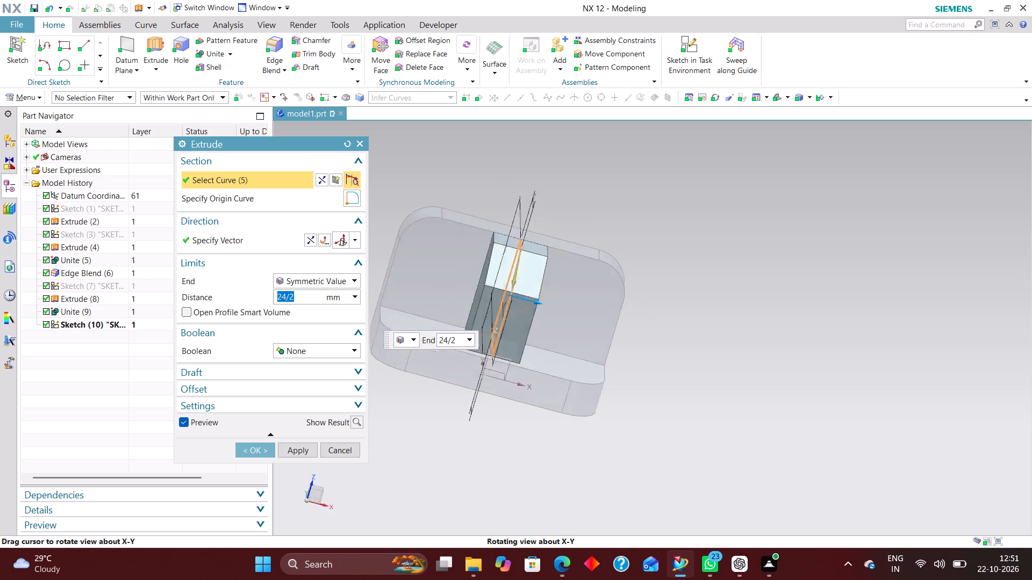
middle_drag(815, 473, 808, 479)
scroll(884, 432, down, 3)
scroll(869, 426, up, 4)
scroll(975, 436, down, 3)
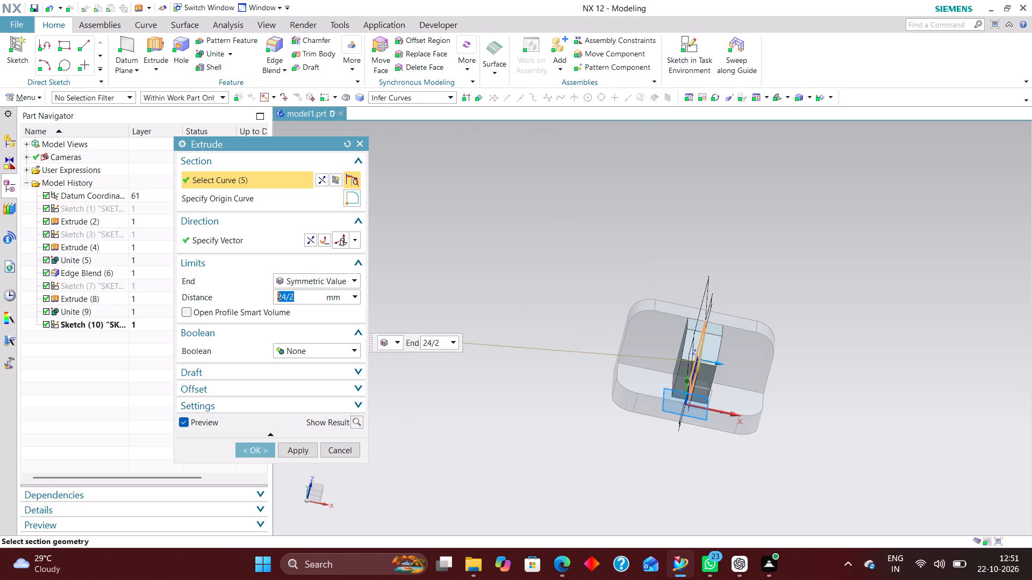
scroll(731, 443, up, 2)
middle_drag(769, 460, 739, 444)
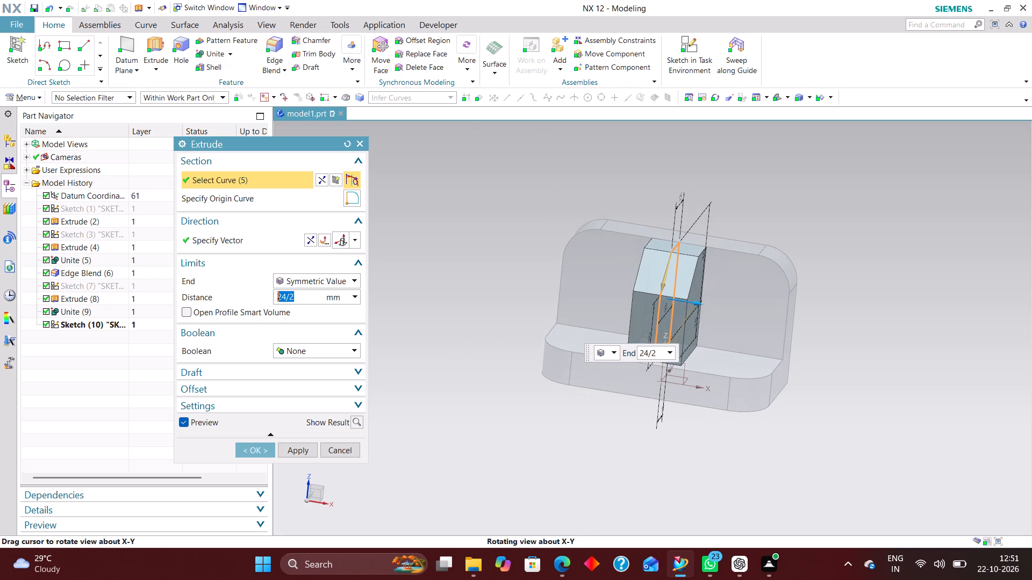
middle_drag(739, 444, 749, 445)
scroll(749, 445, up, 1)
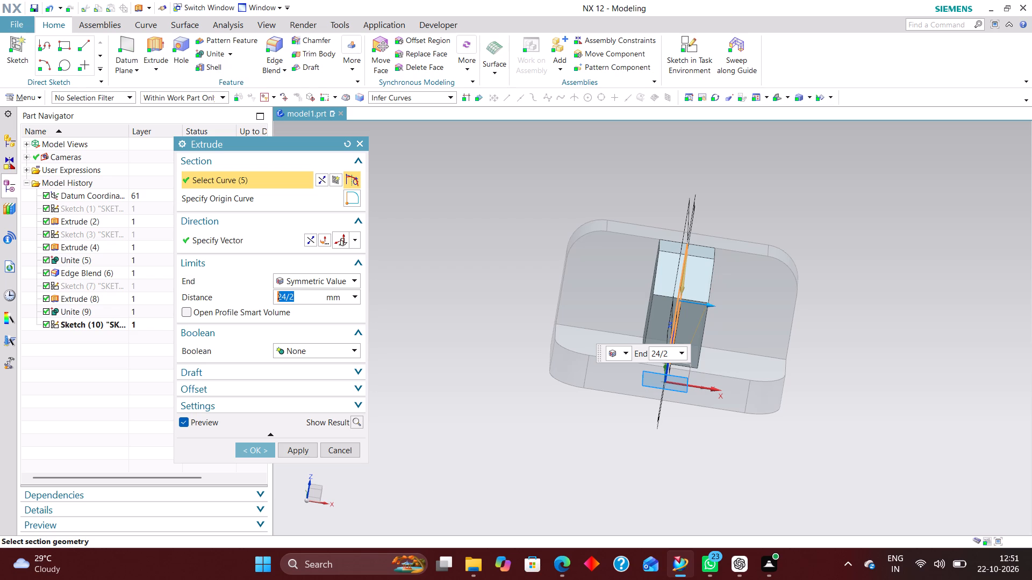
middle_drag(891, 433, 891, 433)
middle_drag(891, 433, 877, 429)
scroll(680, 311, up, 4)
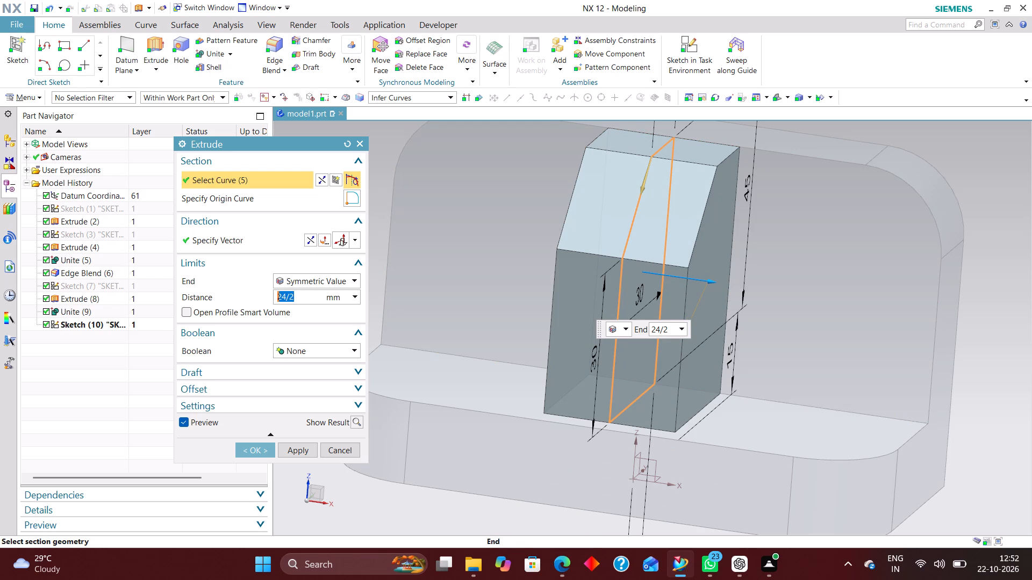
Set the support's symmetric extrusion distance to 12+7 mm and create the body.
text(12)
key(Return)
text(+7)
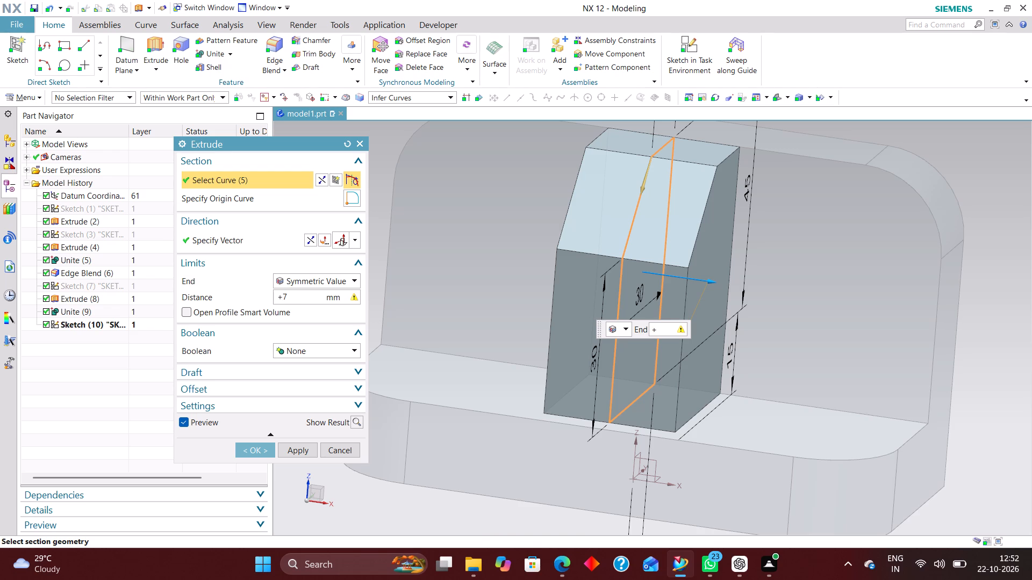
key(Return)
double_click(292, 294)
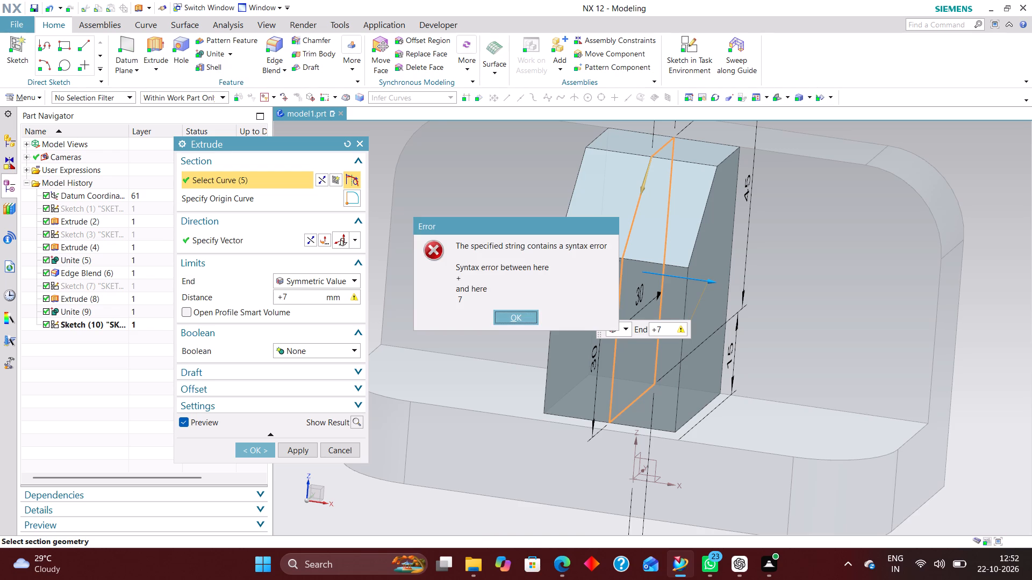
click(532, 316)
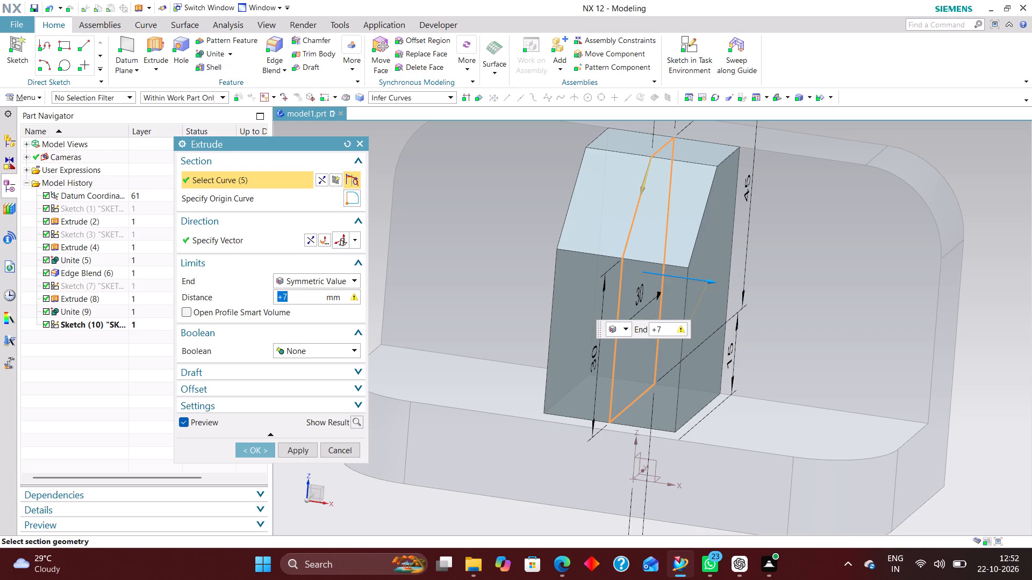
key(BackSpace)
text(12-)
key(BackSpace)
text(+7)
key(Return)
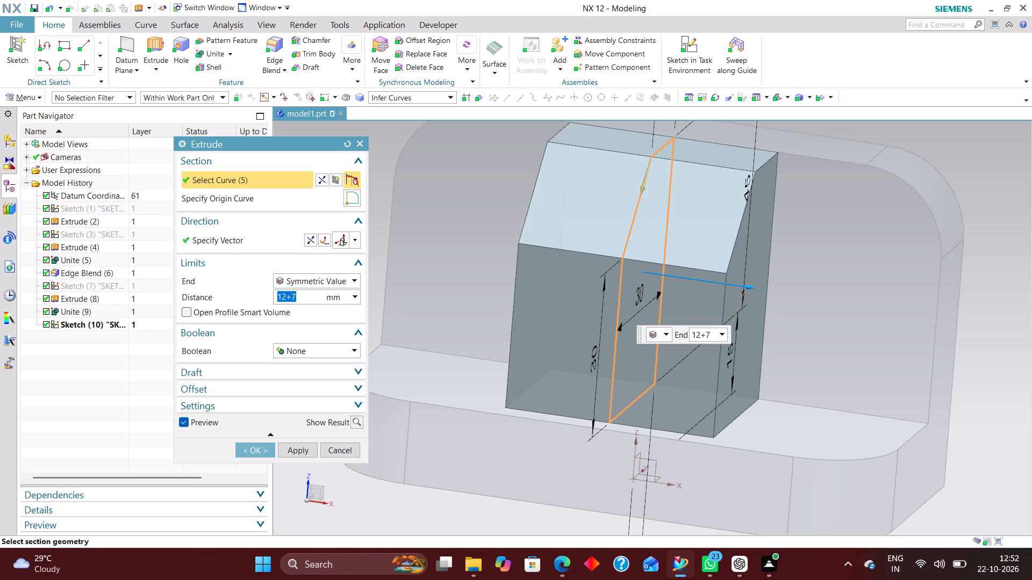
click(259, 452)
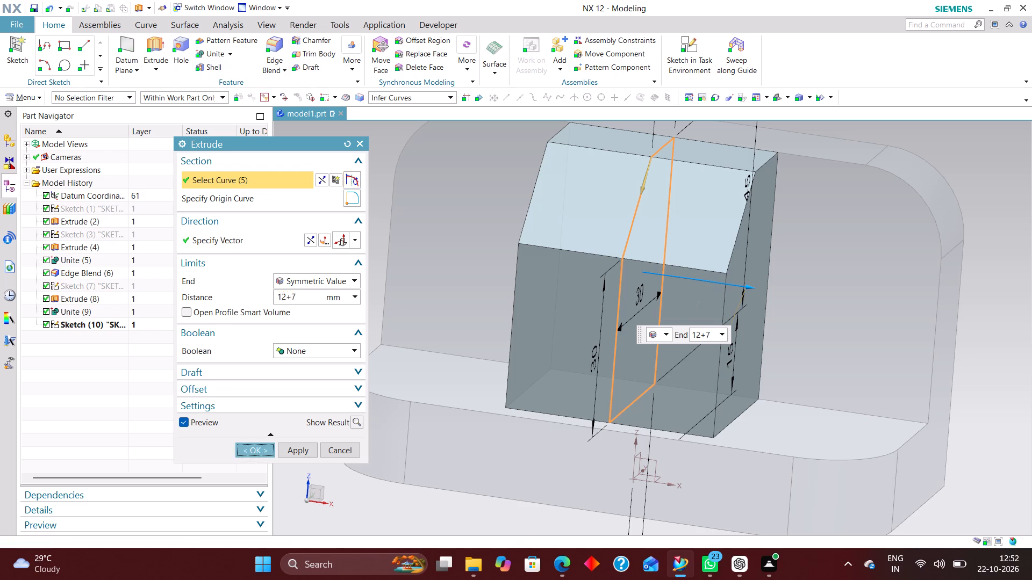
Hide the support profile sketch that runs across the middle of the extruded support.
scroll(692, 340, down, 4)
middle_drag(887, 390, 854, 394)
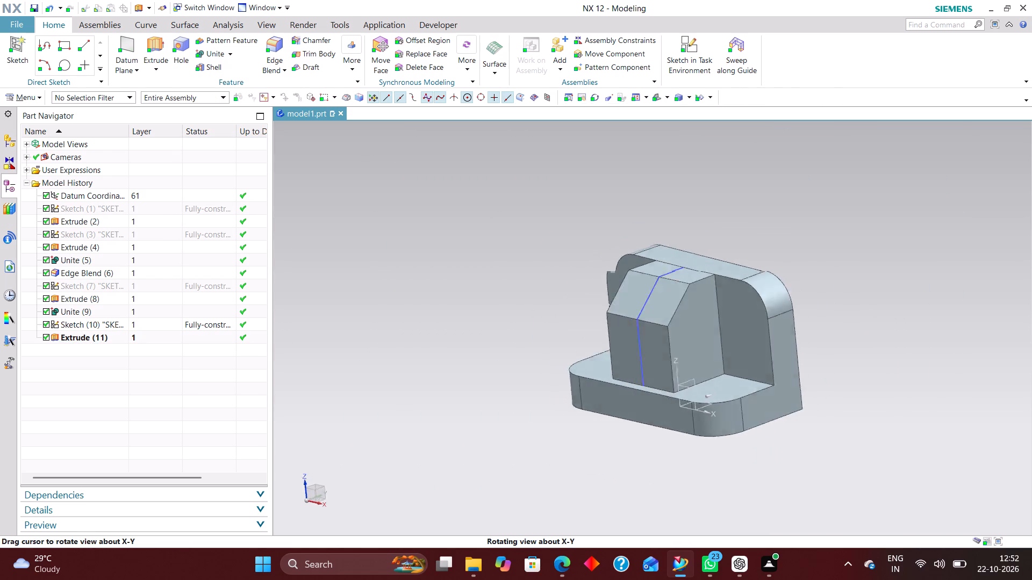
middle_drag(854, 394, 866, 400)
scroll(670, 328, up, 5)
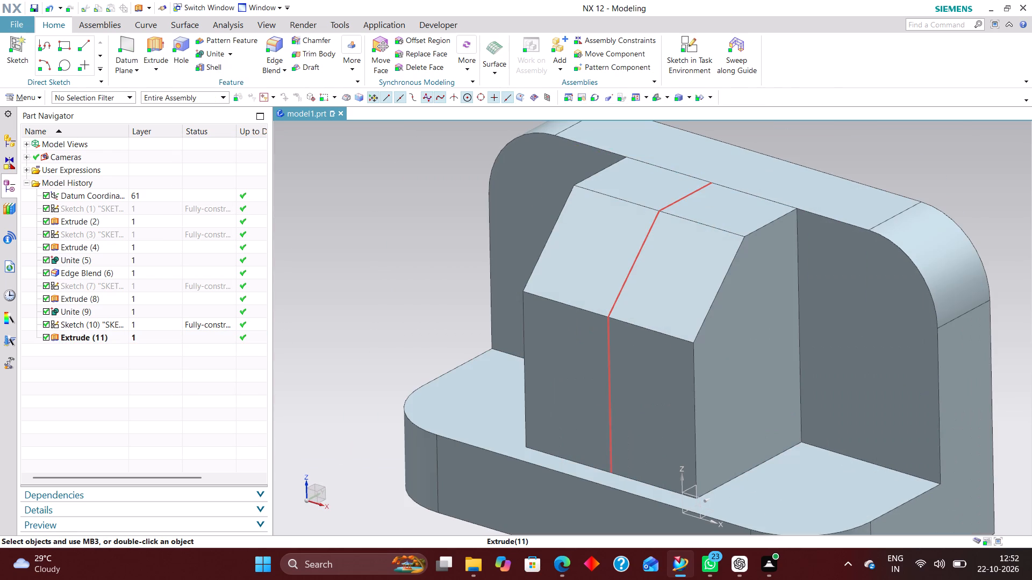
right_drag(632, 269, 637, 373)
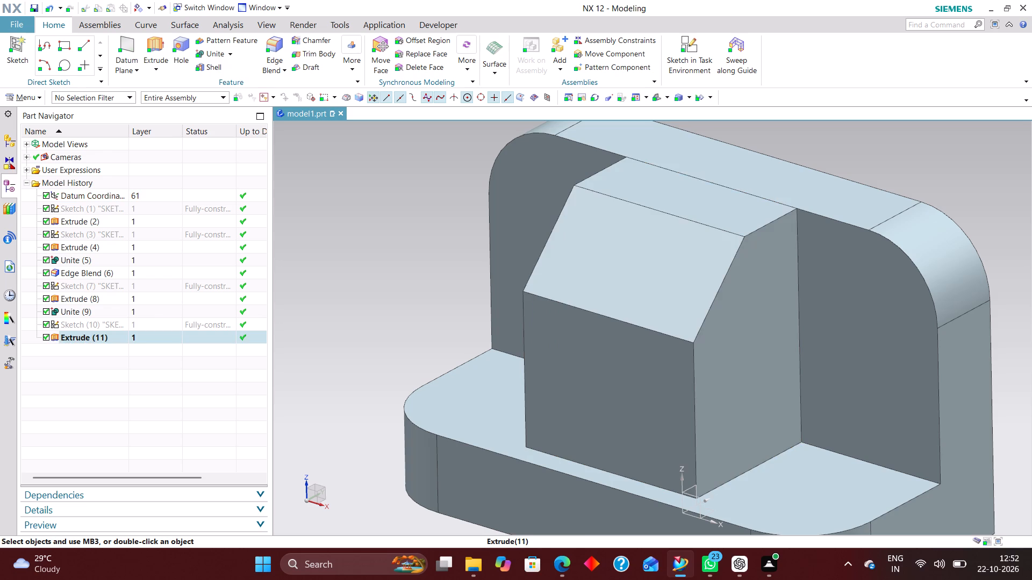
Unite the support body as target with the base-and-wall body as tool.
scroll(713, 302, down, 3)
middle_drag(879, 382, 849, 394)
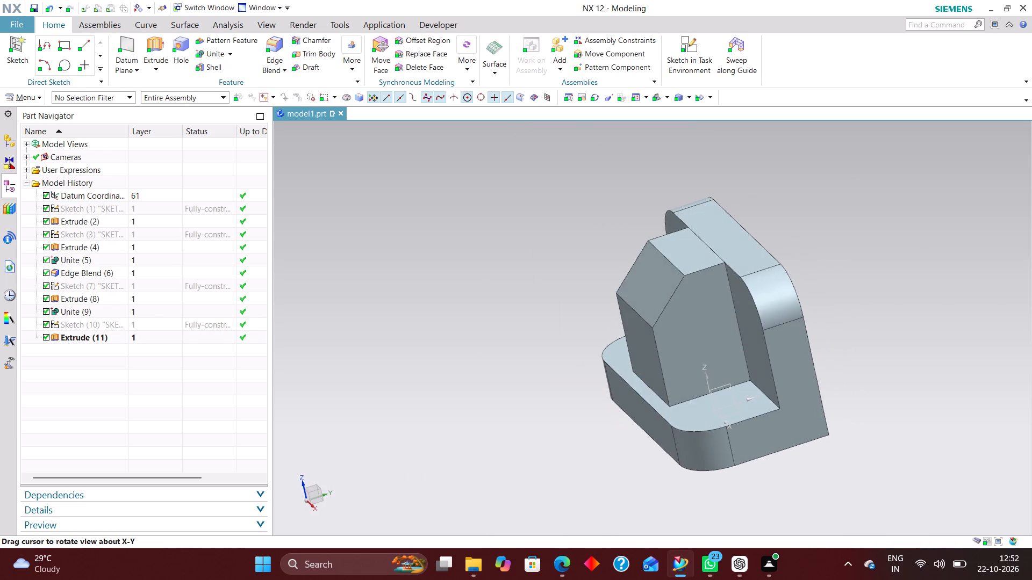
scroll(722, 262, up, 3)
click(220, 53)
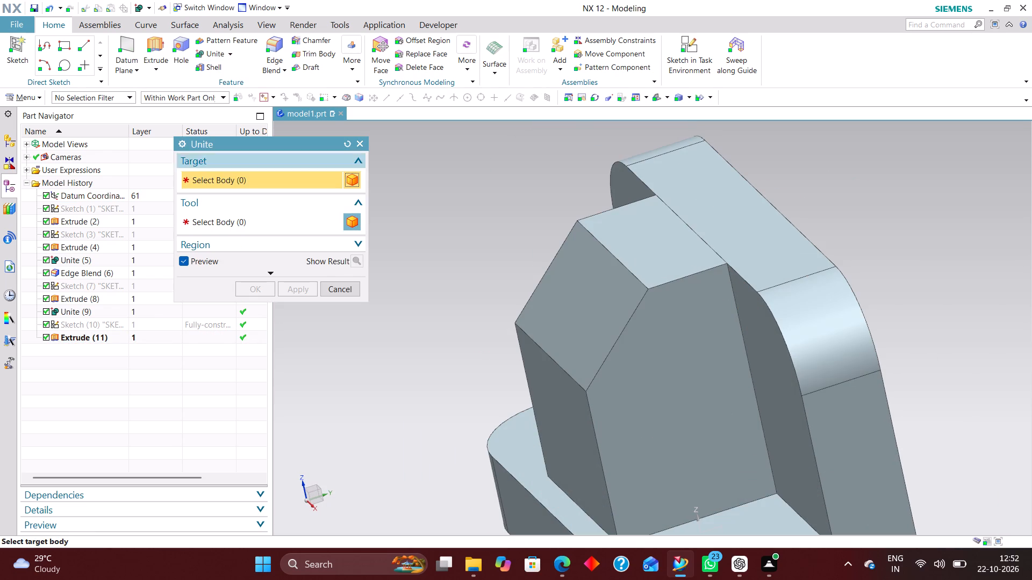
click(609, 379)
click(787, 371)
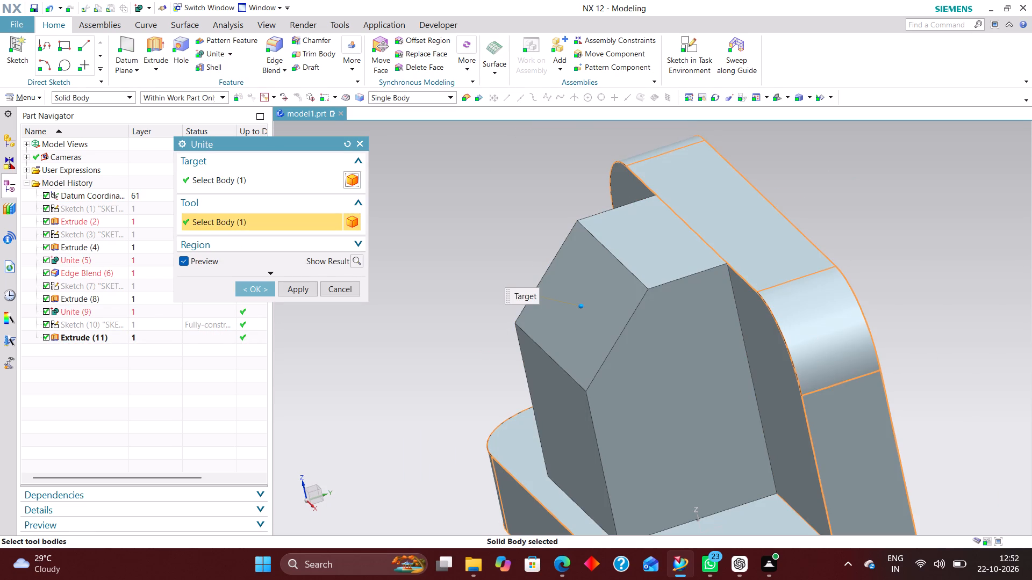
click(246, 289)
scroll(644, 320, down, 3)
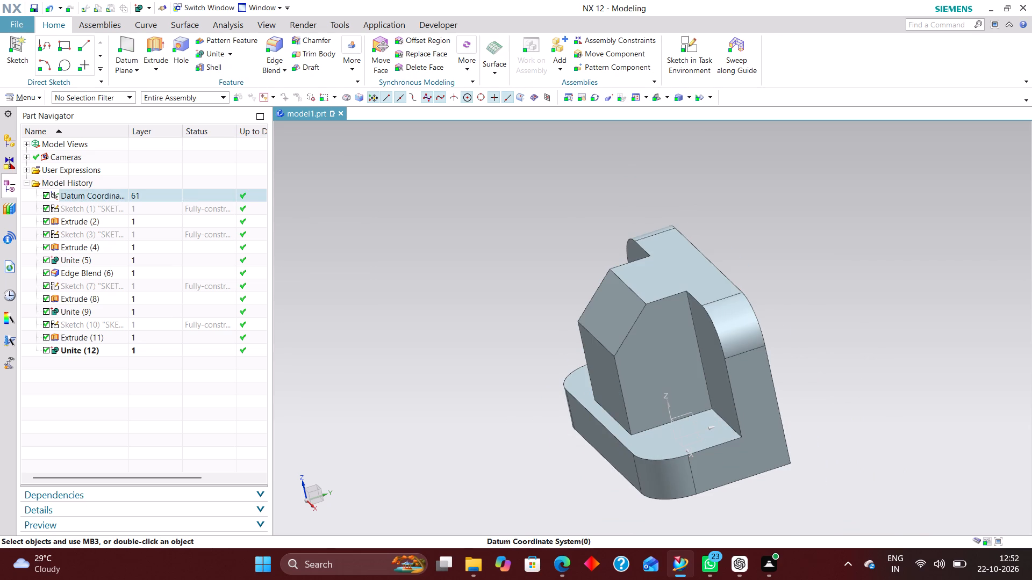
Create a new sketch on the XY plane of the datum coordinate system, discarding the base's upper face as sketch plane.
scroll(783, 303, up, 2)
middle_drag(815, 377, 845, 379)
scroll(663, 300, down, 1)
click(691, 45)
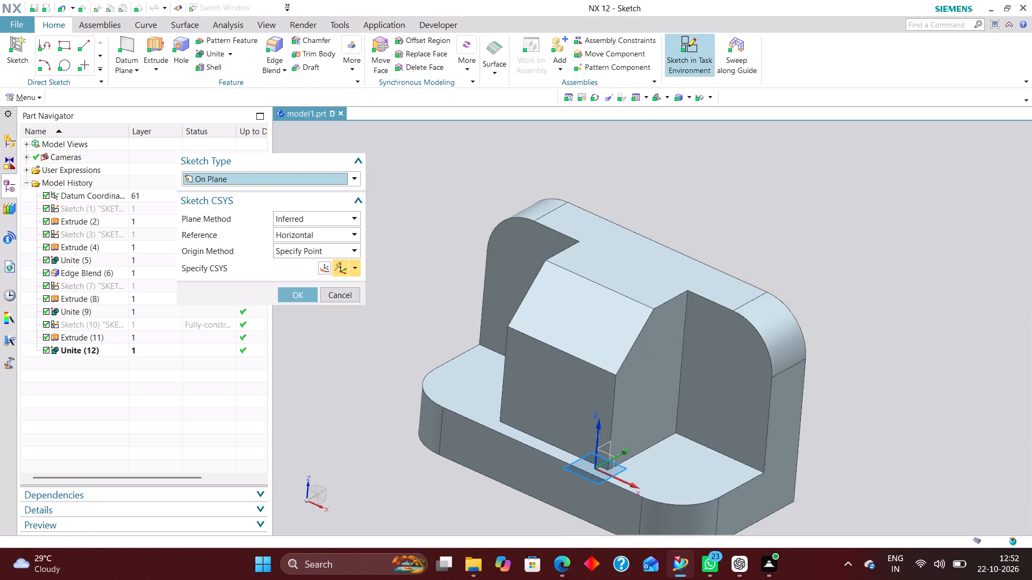
click(619, 470)
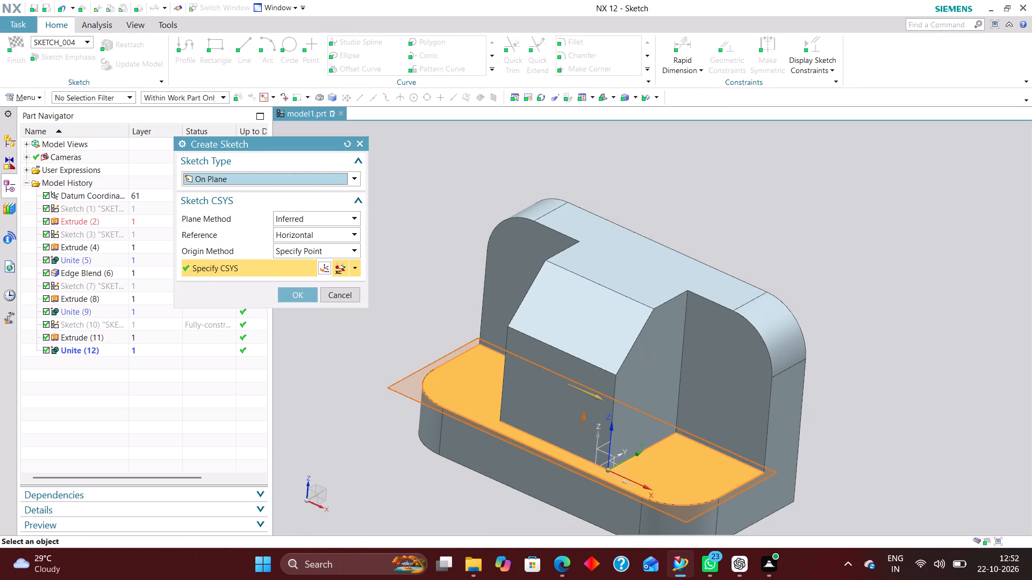
click(345, 145)
scroll(638, 494, up, 7)
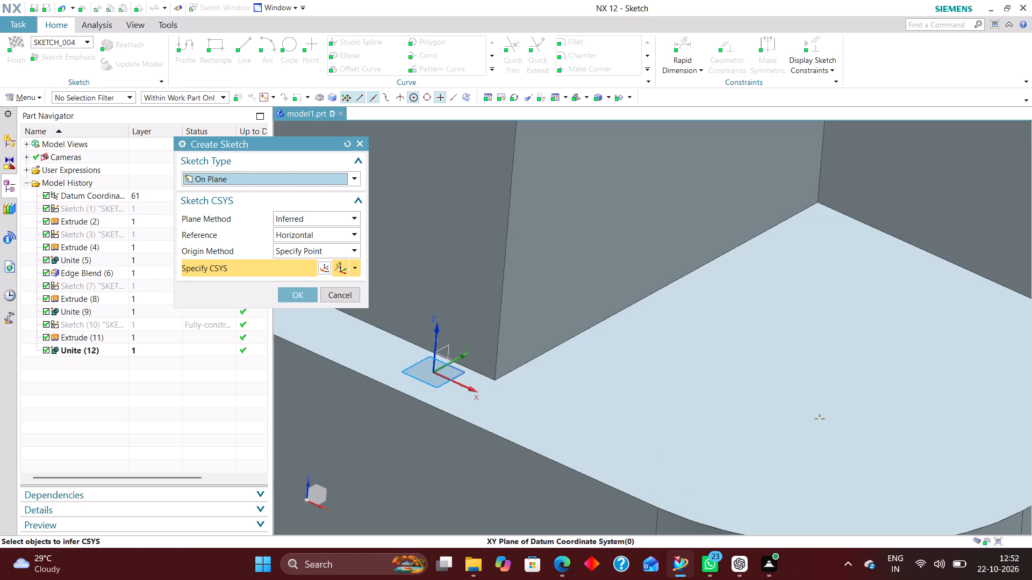
click(461, 375)
click(290, 295)
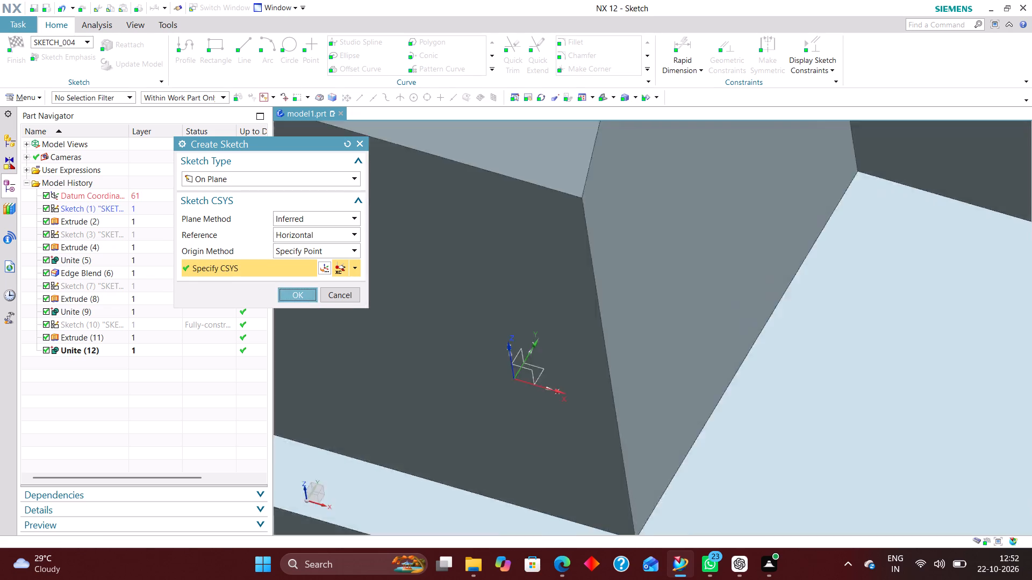
scroll(728, 359, down, 9)
scroll(866, 466, up, 1)
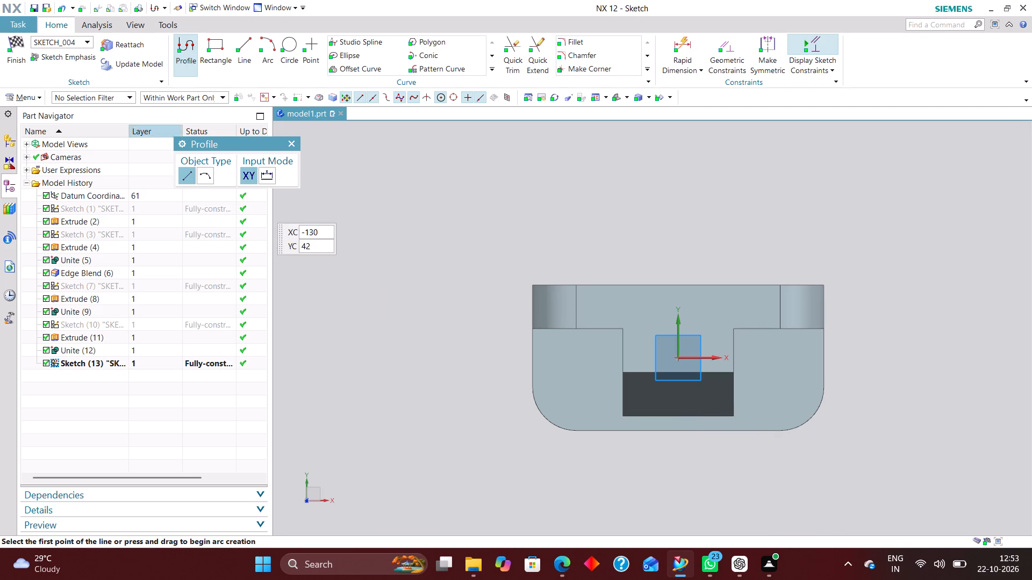
Finish the empty sketch on the XY plane and delete it from the model history.
click(289, 141)
click(12, 43)
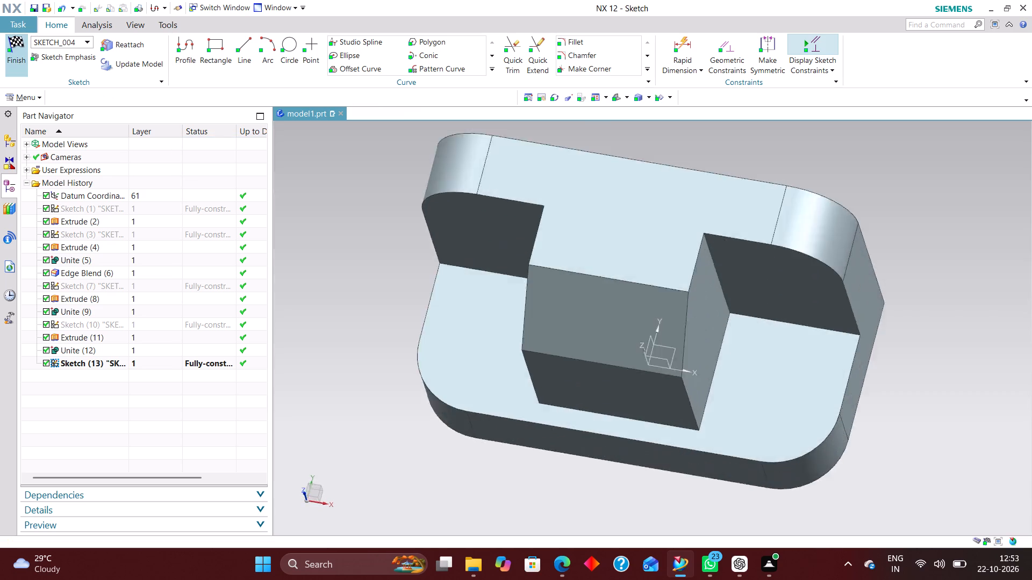
scroll(522, 373, down, 11)
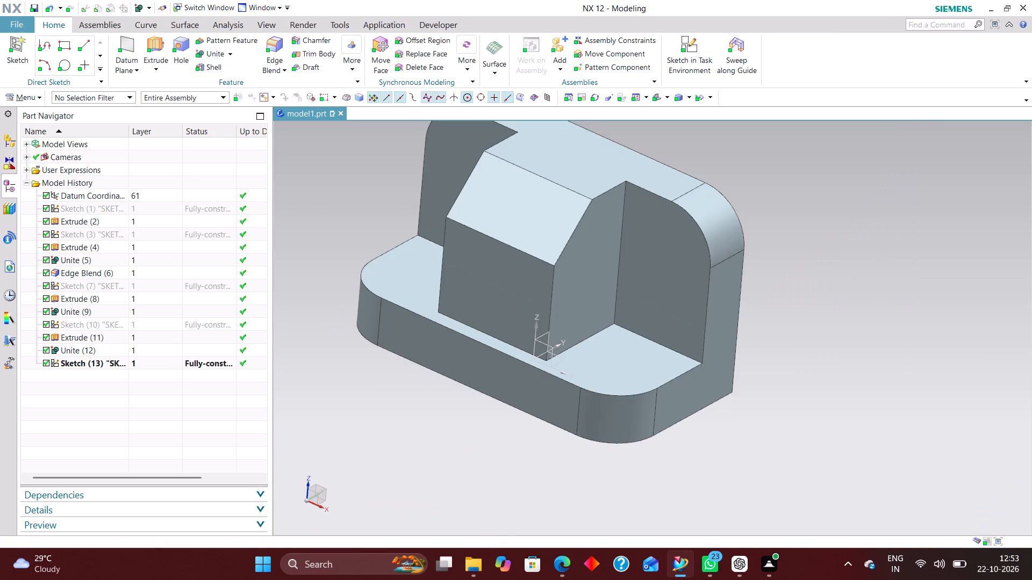
click(169, 365)
right_click(169, 364)
click(262, 379)
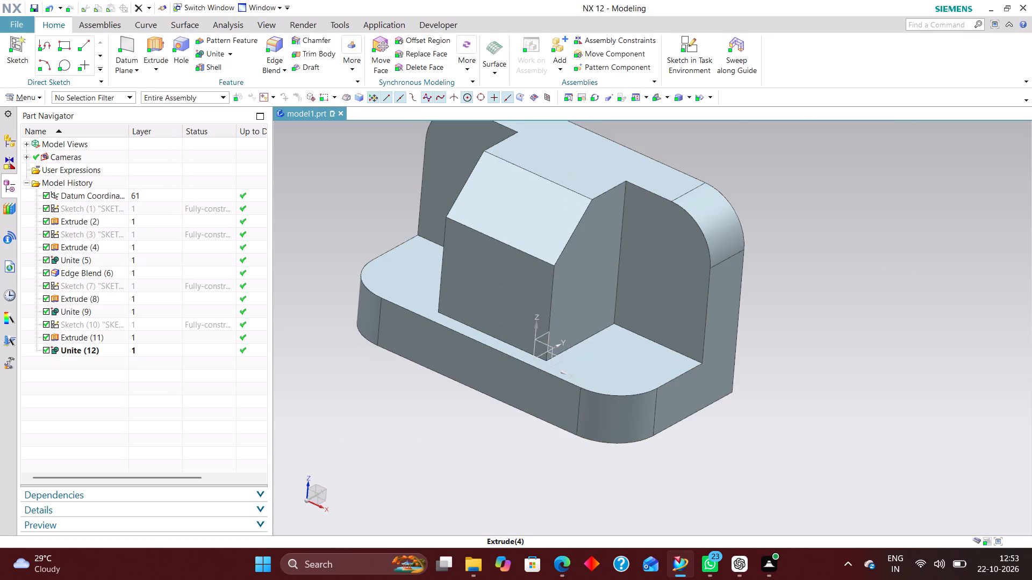
Create a new sketch on the XZ plane of the datum coordinate system, facing the support's front.
scroll(702, 440, down, 4)
scroll(727, 465, up, 1)
middle_drag(770, 453, 816, 474)
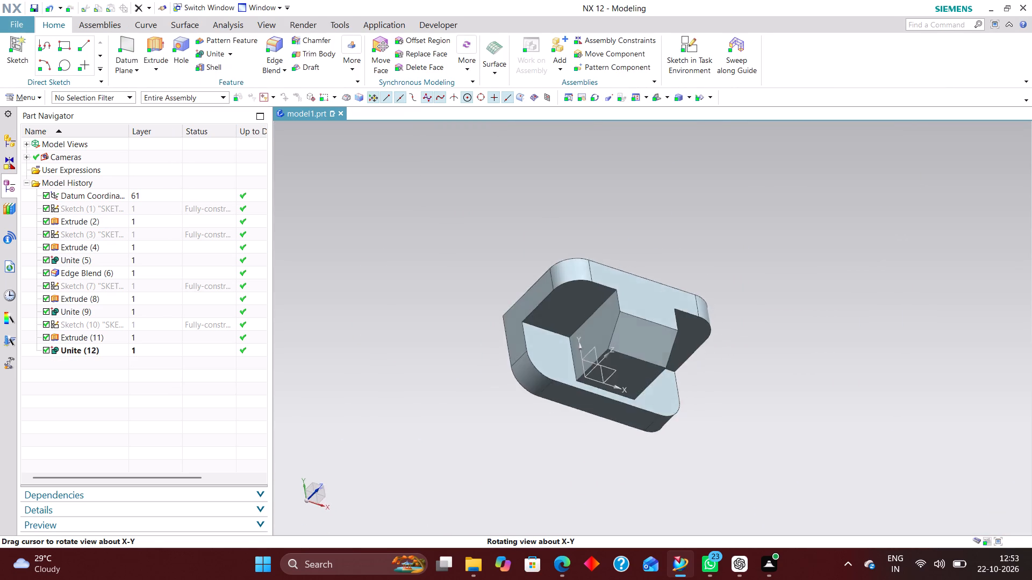
middle_drag(816, 474, 812, 447)
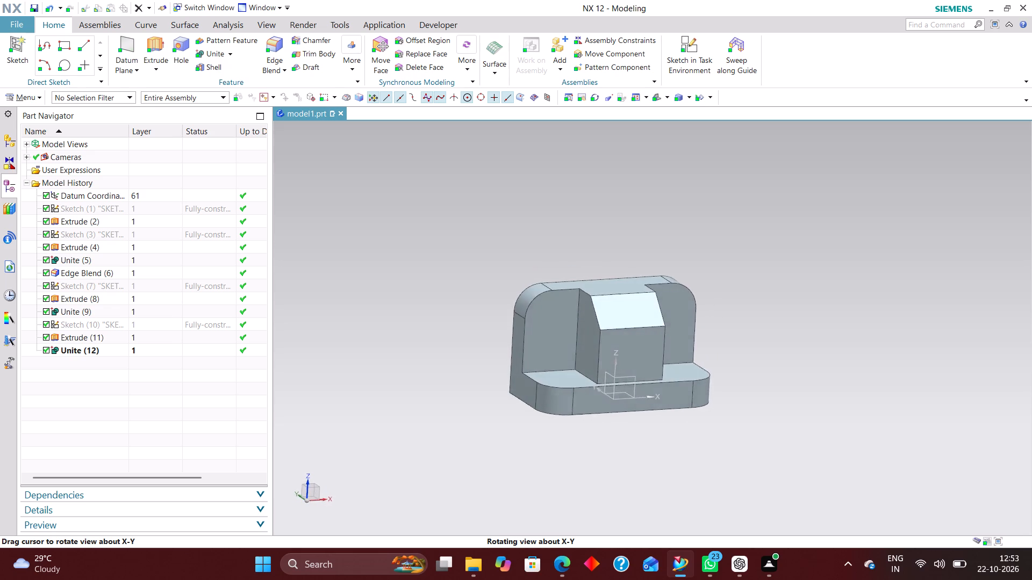
middle_drag(812, 447, 786, 443)
scroll(713, 456, up, 1)
middle_drag(763, 447, 716, 445)
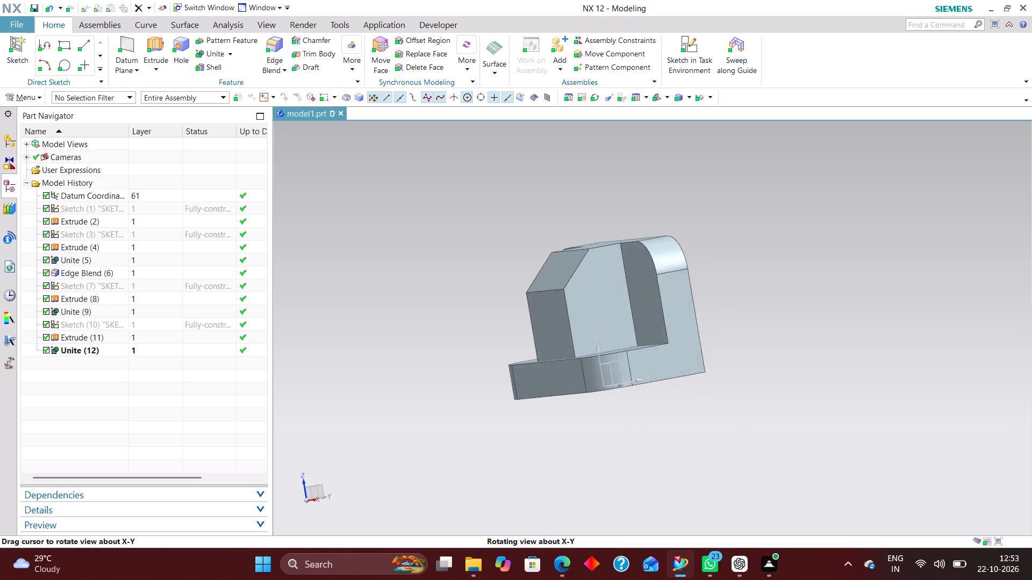
middle_drag(716, 445, 736, 459)
click(693, 41)
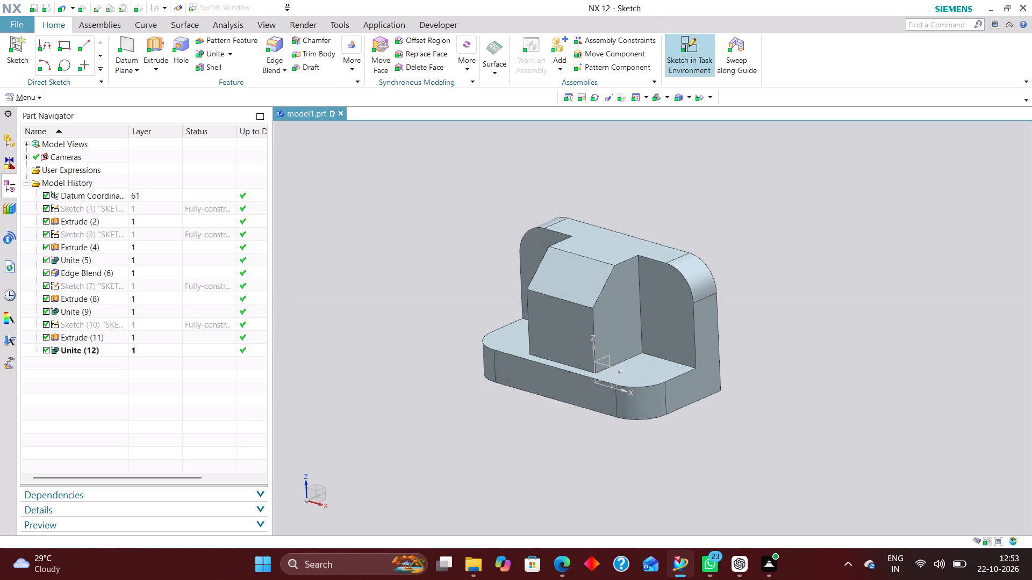
click(611, 367)
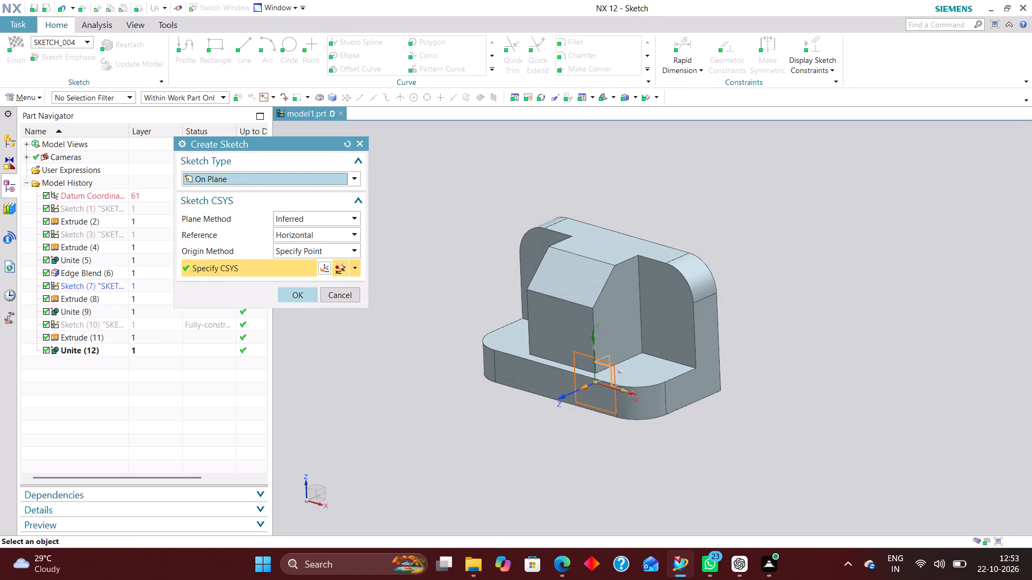
click(311, 294)
Sketch a circle about 24 mm in diameter on the support's front face, centred near the vertical axis.
scroll(582, 449, down, 2)
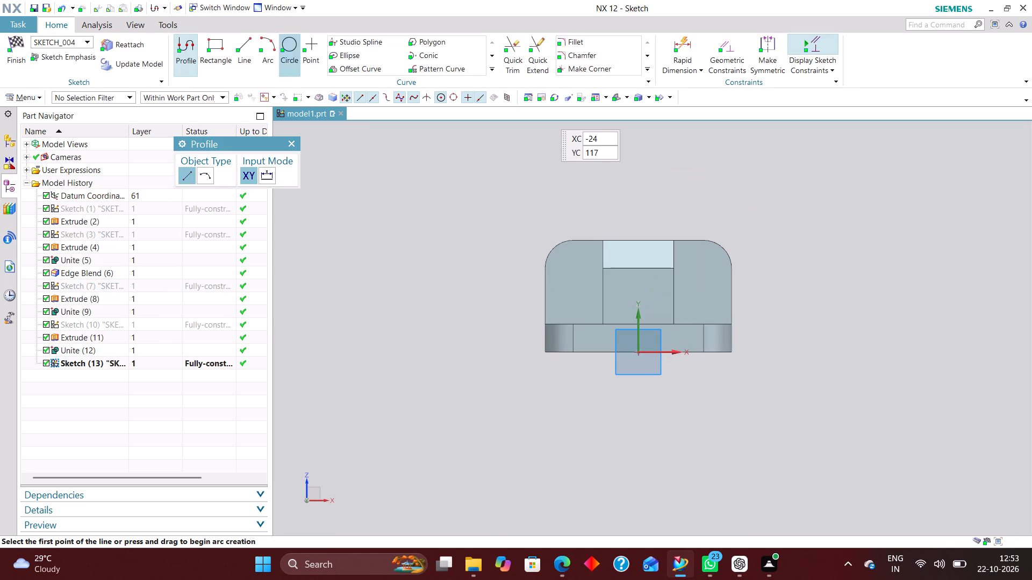
click(284, 40)
scroll(640, 304, up, 4)
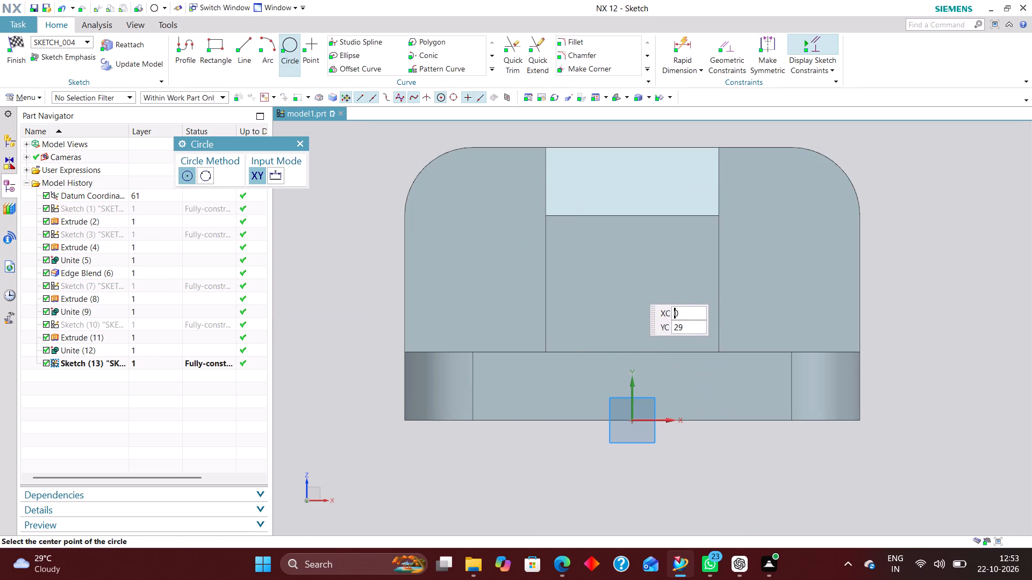
click(635, 282)
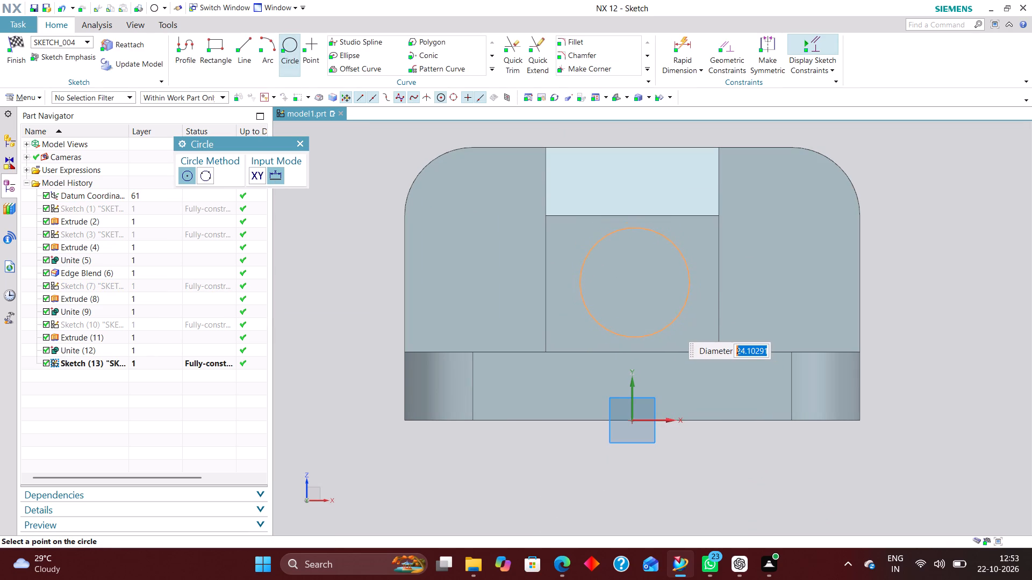
click(671, 324)
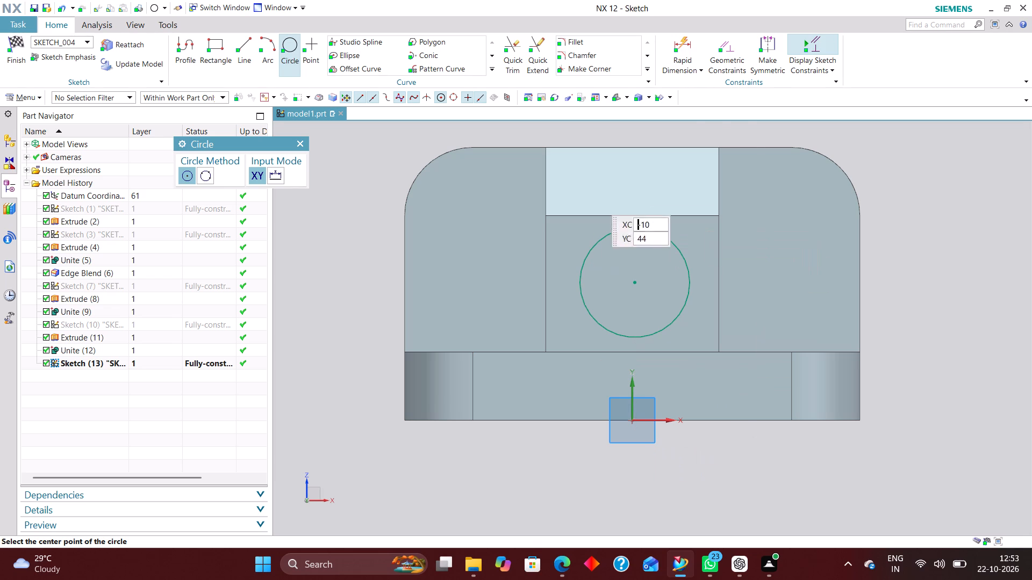
Dimension the vertical distance from the lower edge of the support's sloped face to the circle's centre as 10 mm.
click(679, 45)
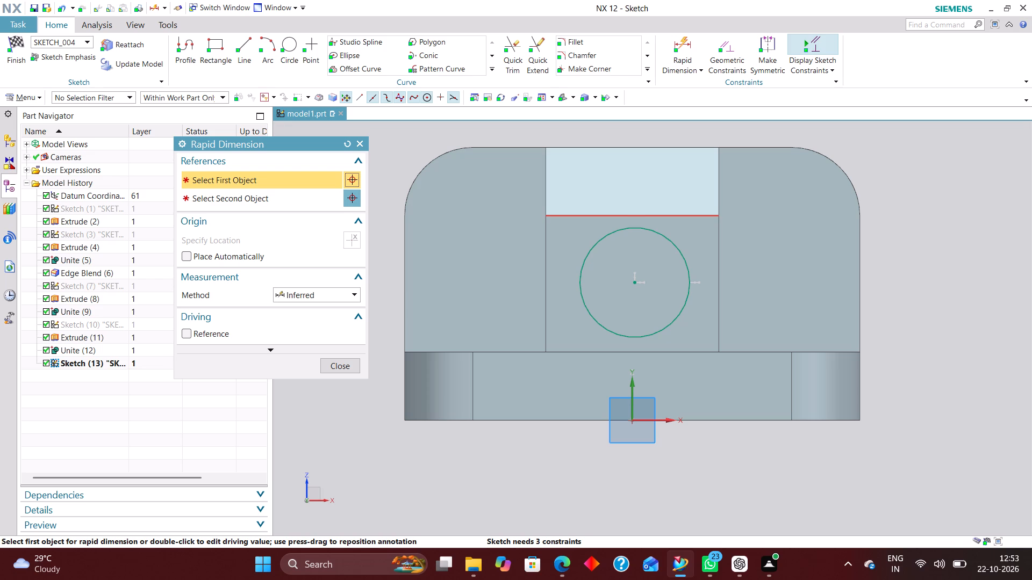
click(704, 216)
click(638, 282)
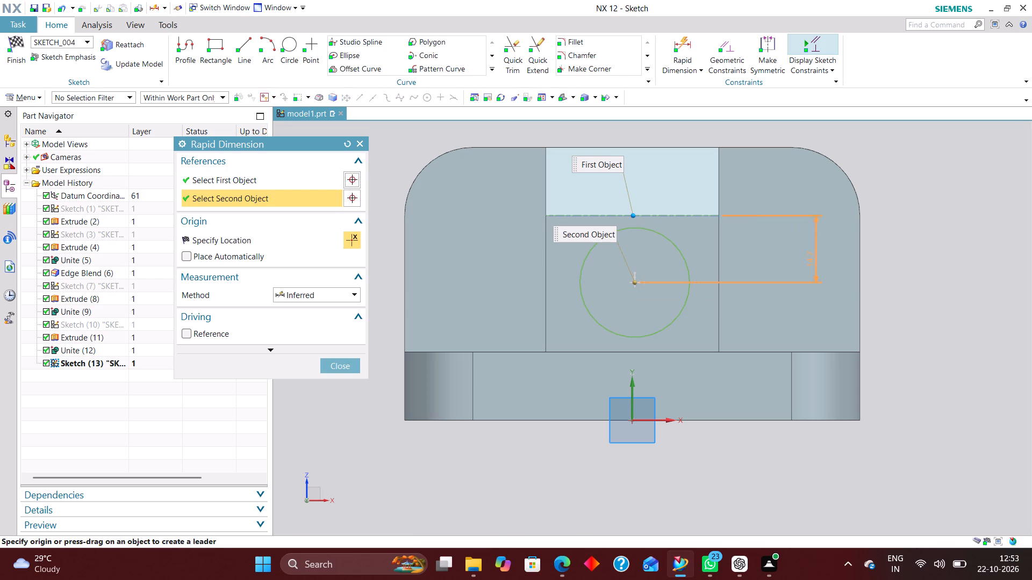
click(798, 243)
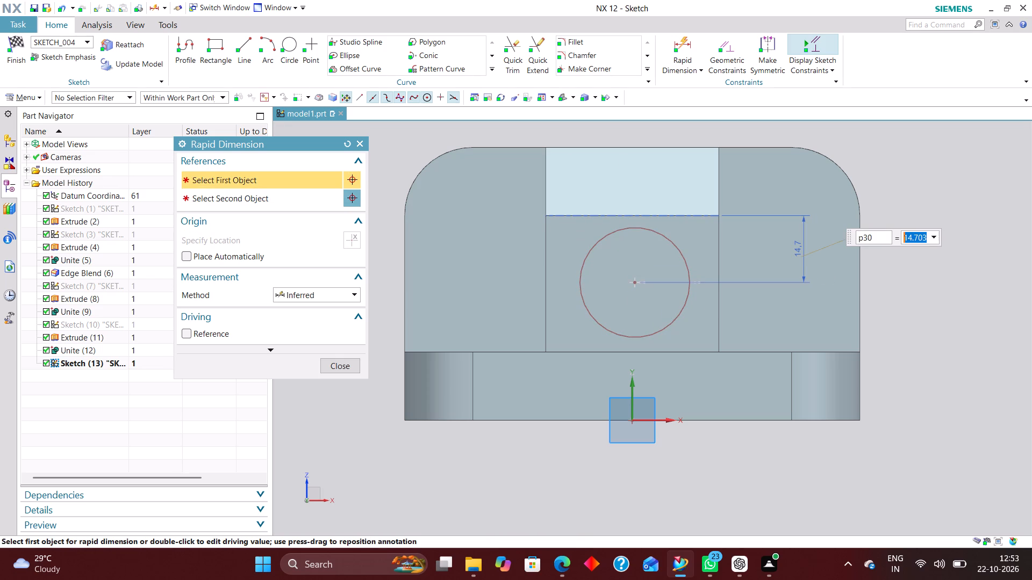
text(12)
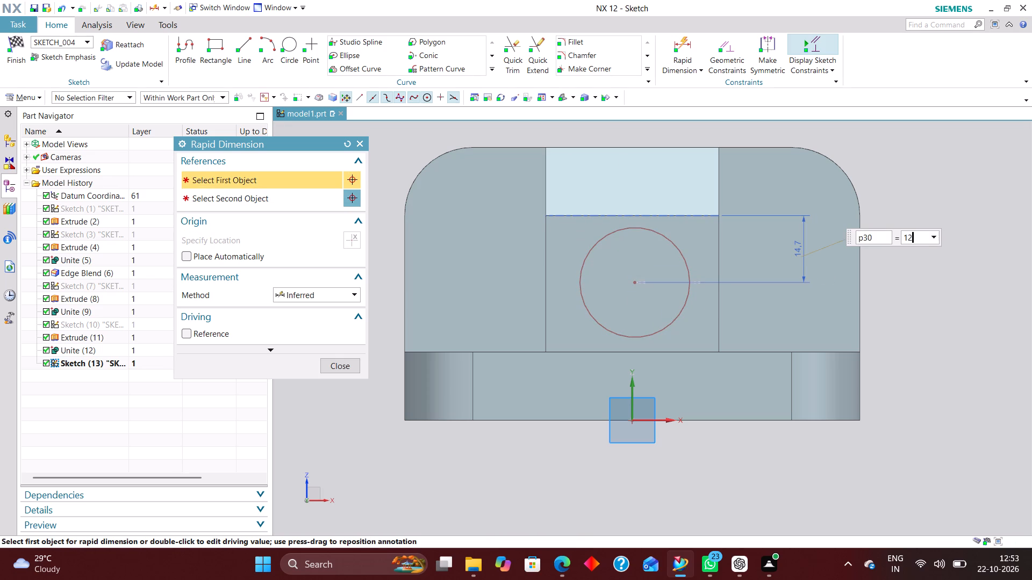
key(Return)
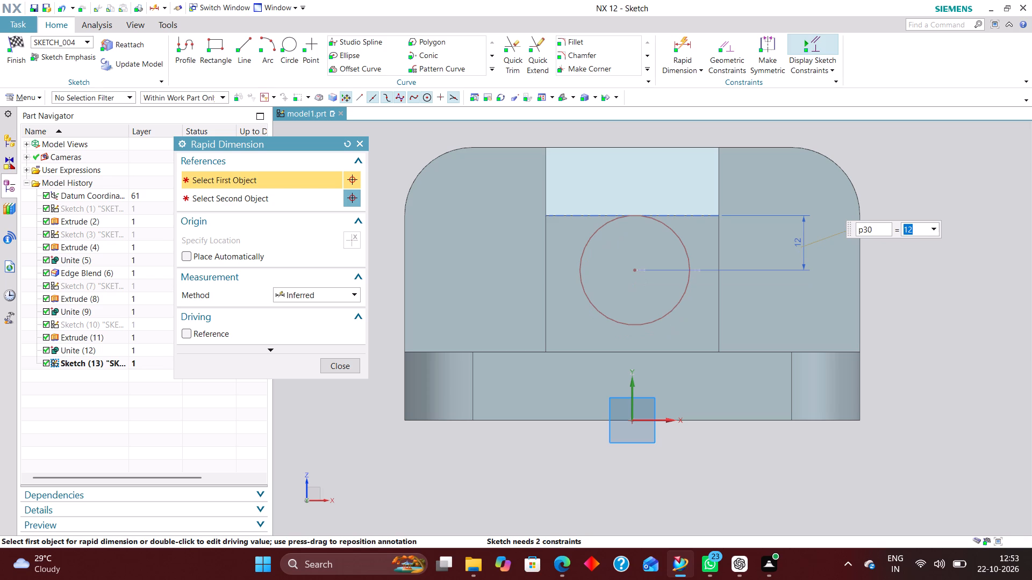
text(10)
key(Return)
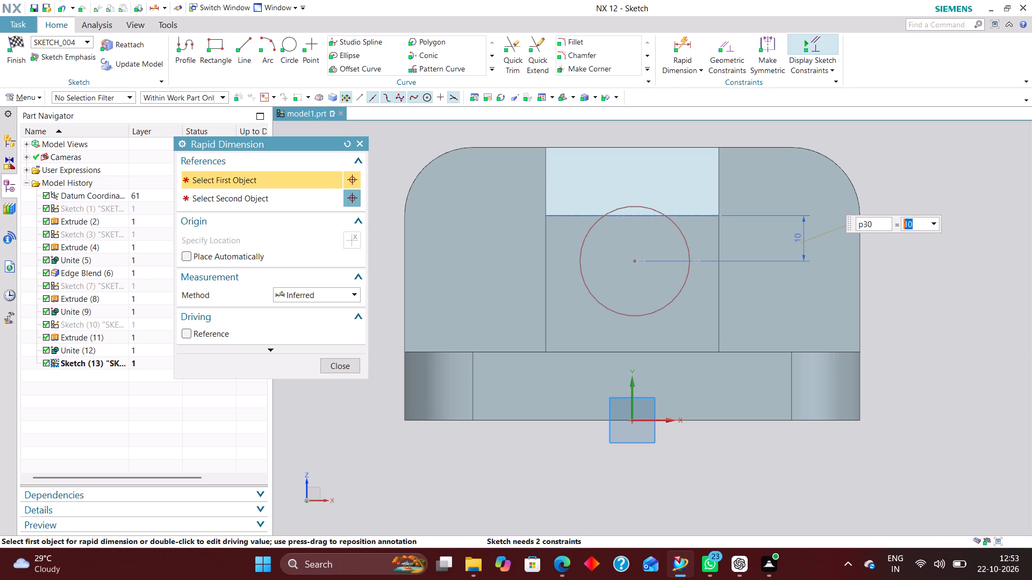
Add a radial dimension to the circle and set it to 12 mm.
click(327, 298)
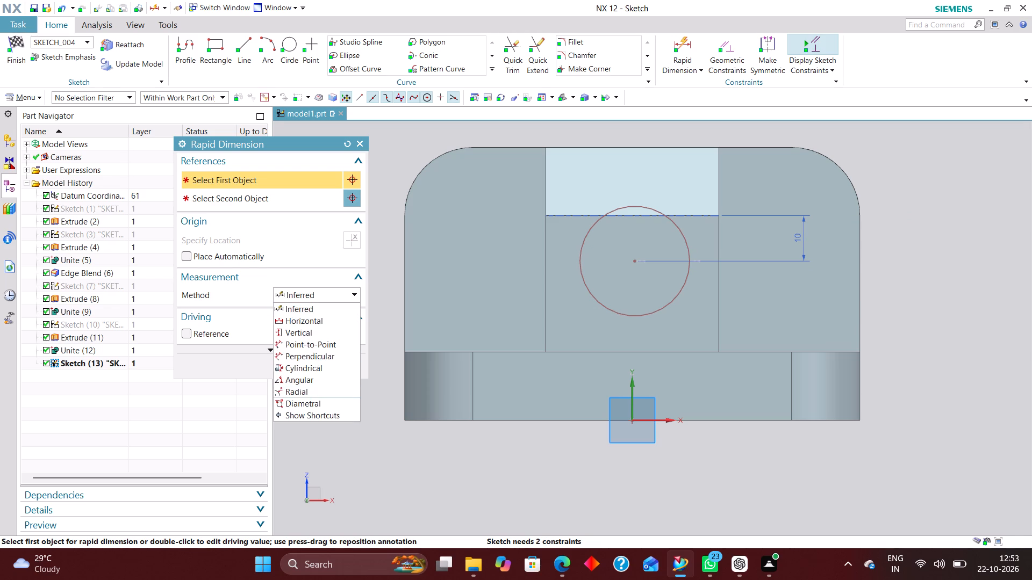
click(317, 389)
click(618, 313)
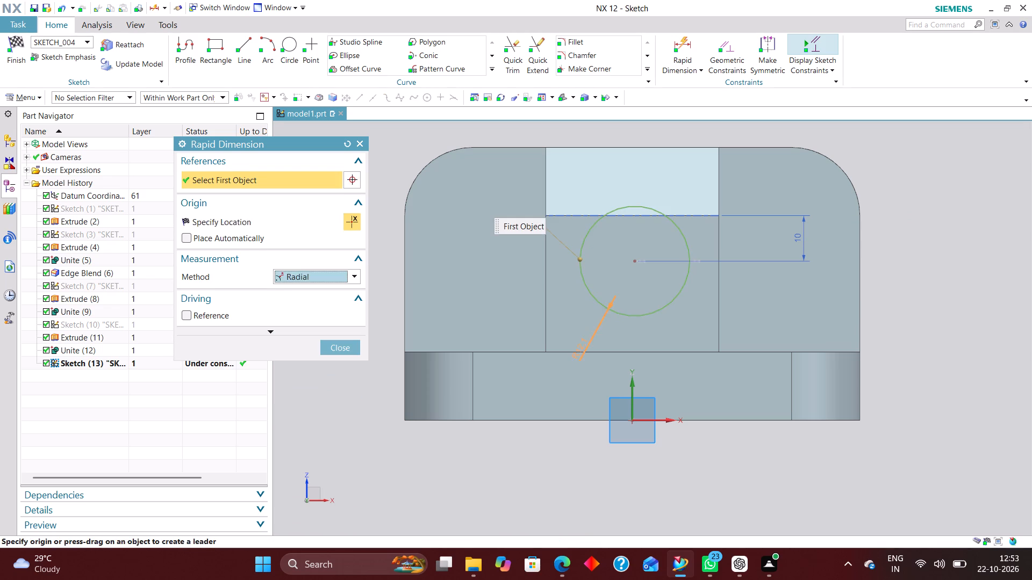
click(571, 365)
text(12)
key(Return)
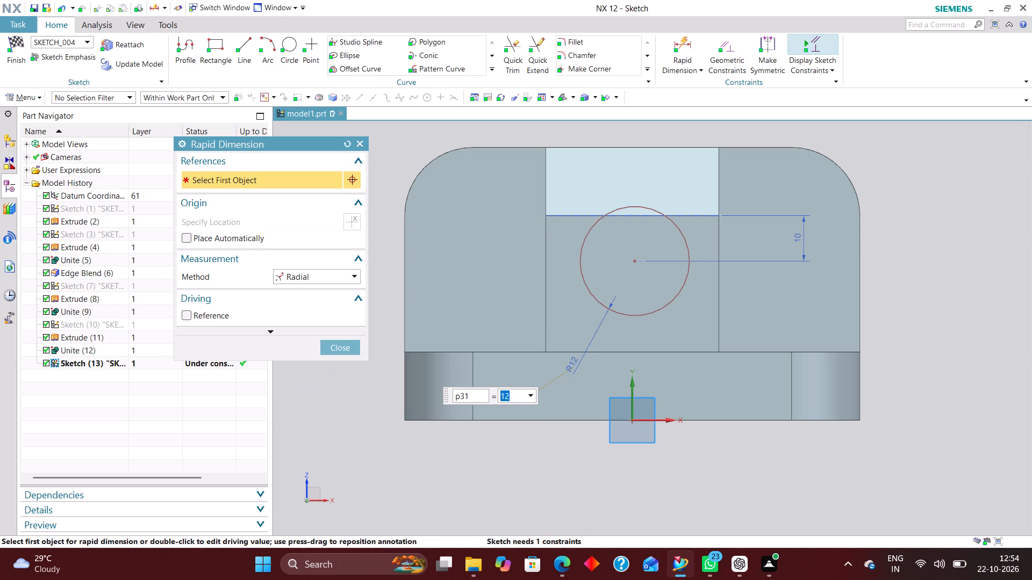
click(344, 344)
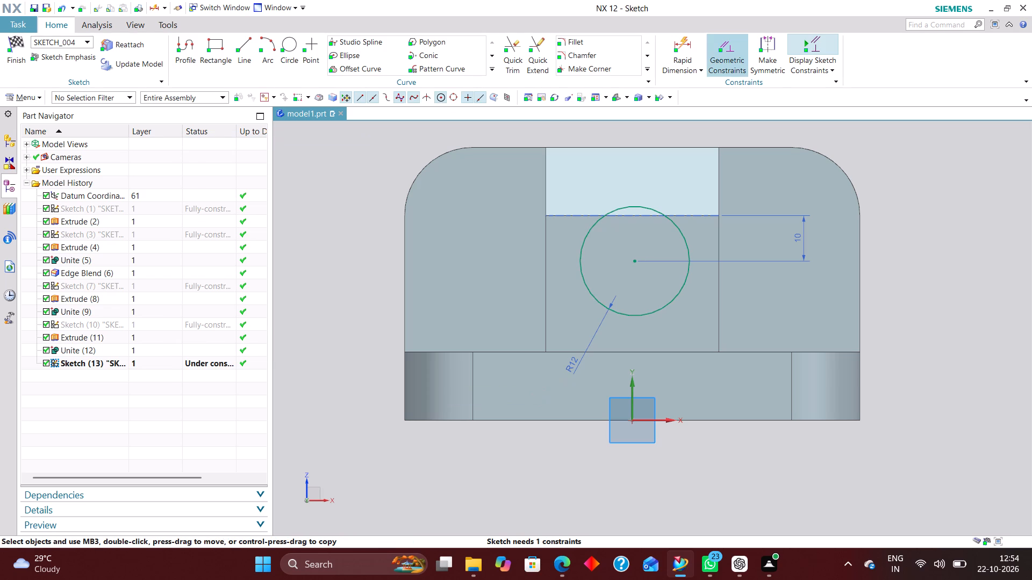
Constrain the circle's centre to lie on the sketch's vertical Y axis.
click(731, 54)
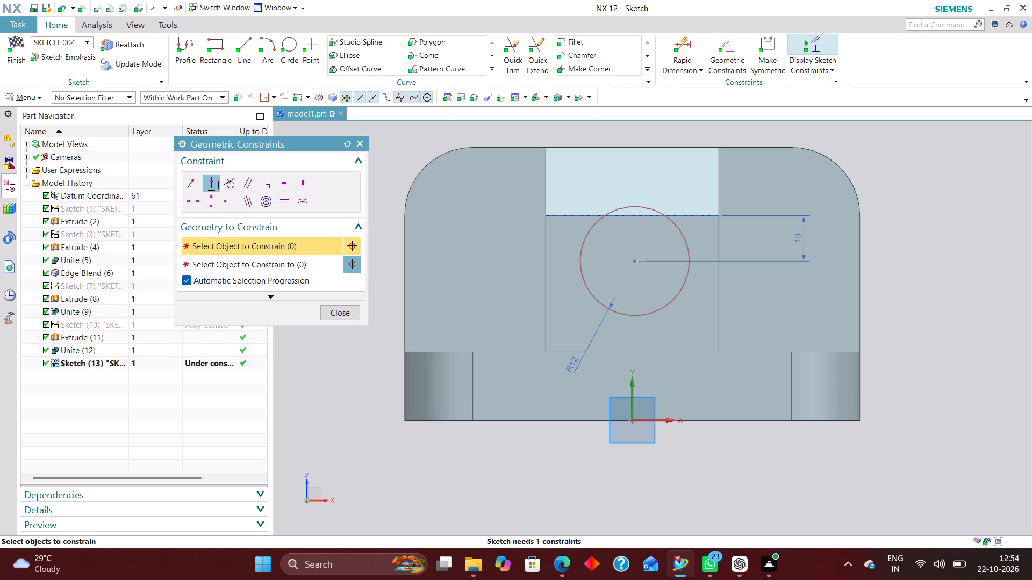
click(636, 262)
click(633, 398)
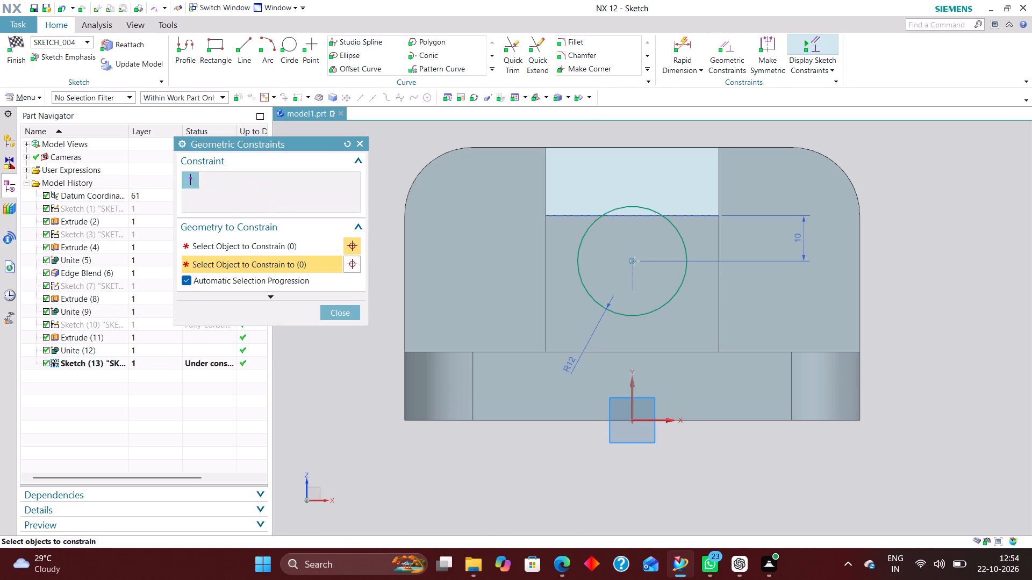
click(334, 311)
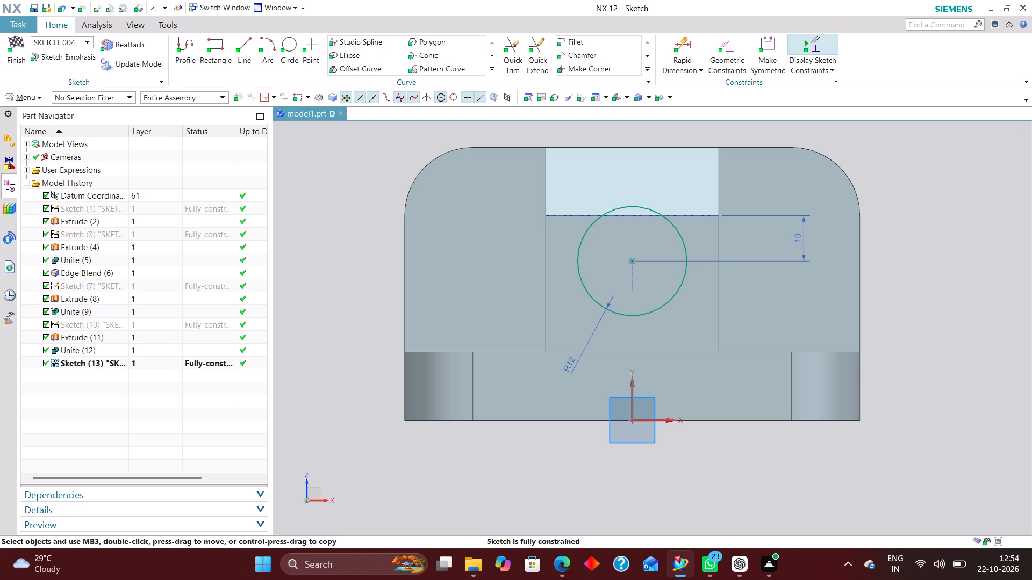
Dimension the vertical distance from the base's bottom line to the circle's centre.
click(676, 47)
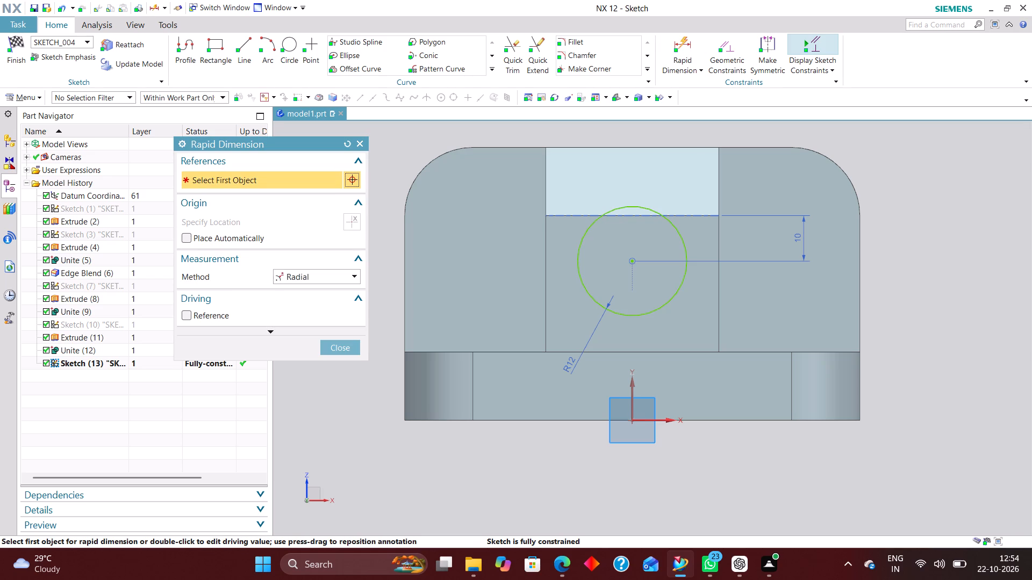
click(320, 274)
click(312, 288)
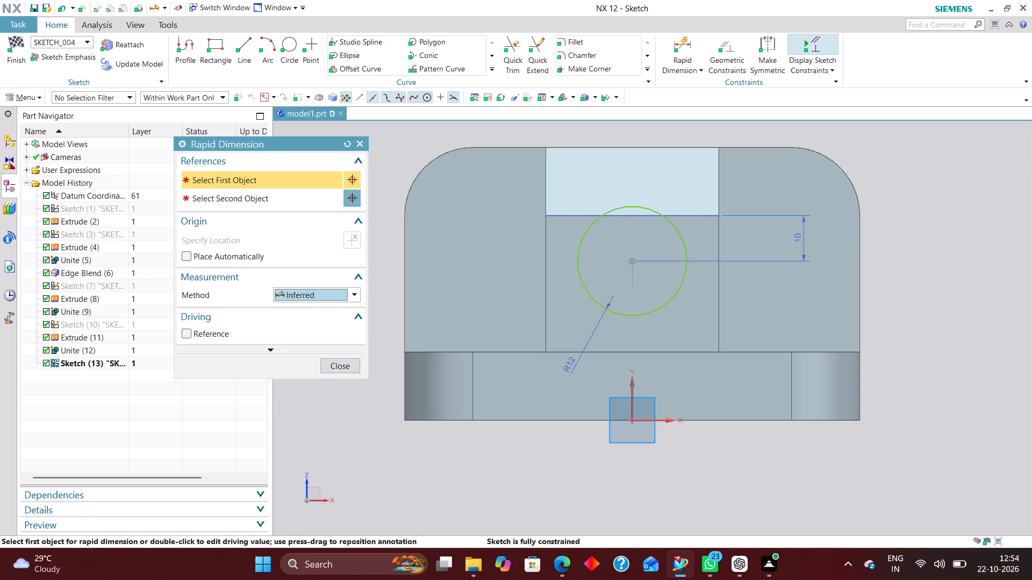
click(654, 421)
click(634, 263)
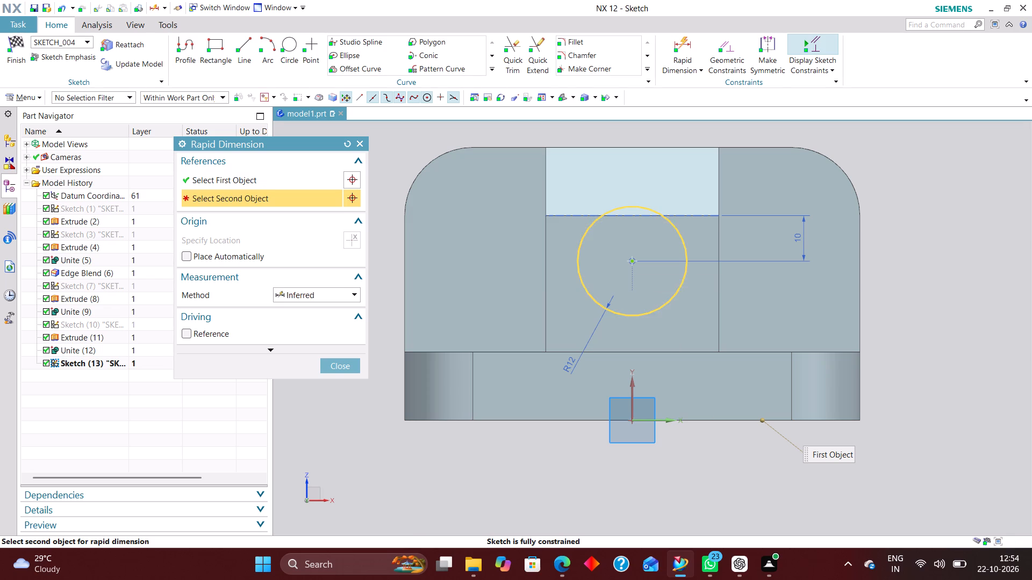
click(936, 328)
click(525, 309)
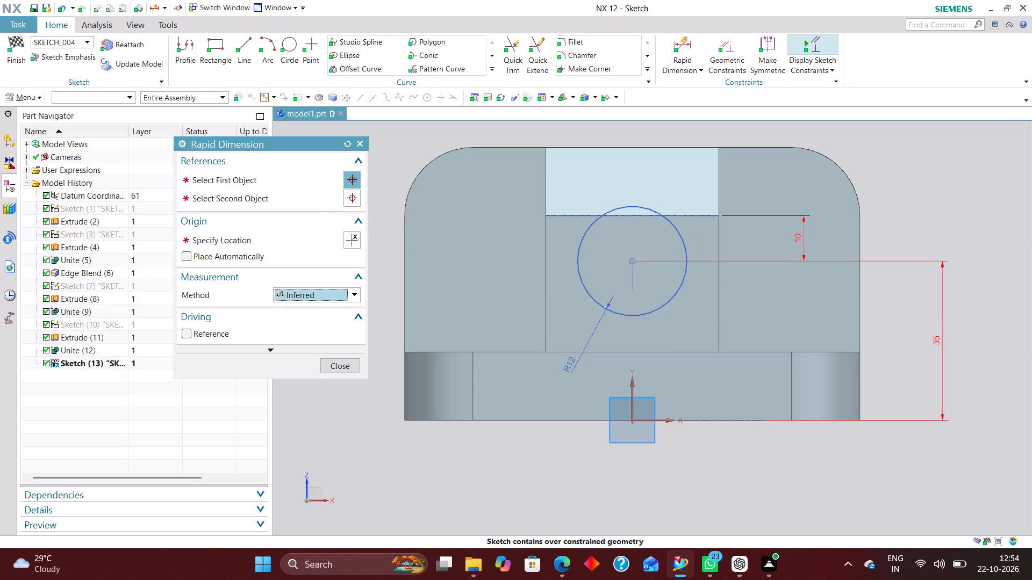
click(353, 368)
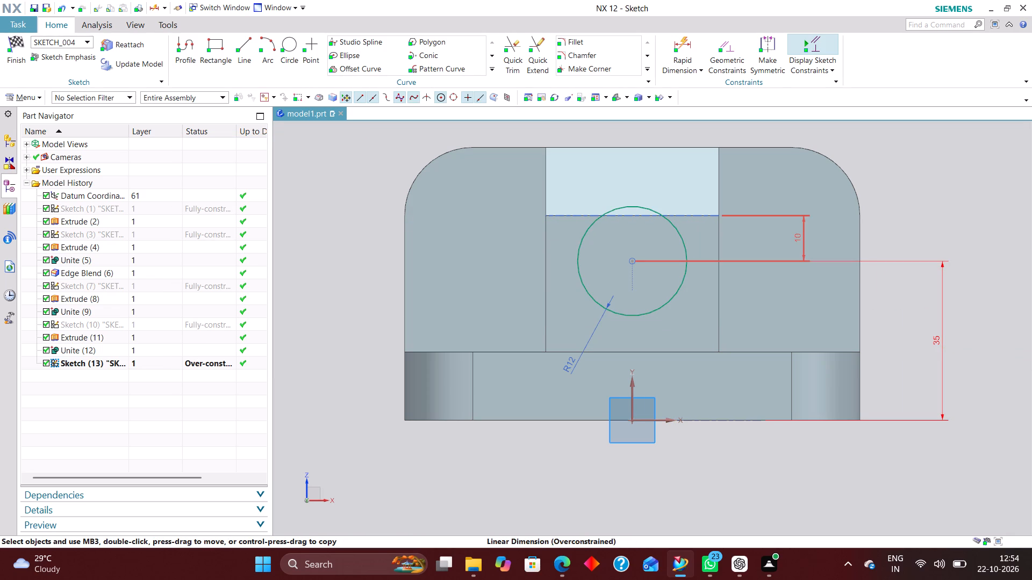
Delete the 10 mm dimension between the sloped face's lower edge and the circle's centre, and finish the sketch.
right_drag(802, 239, 707, 237)
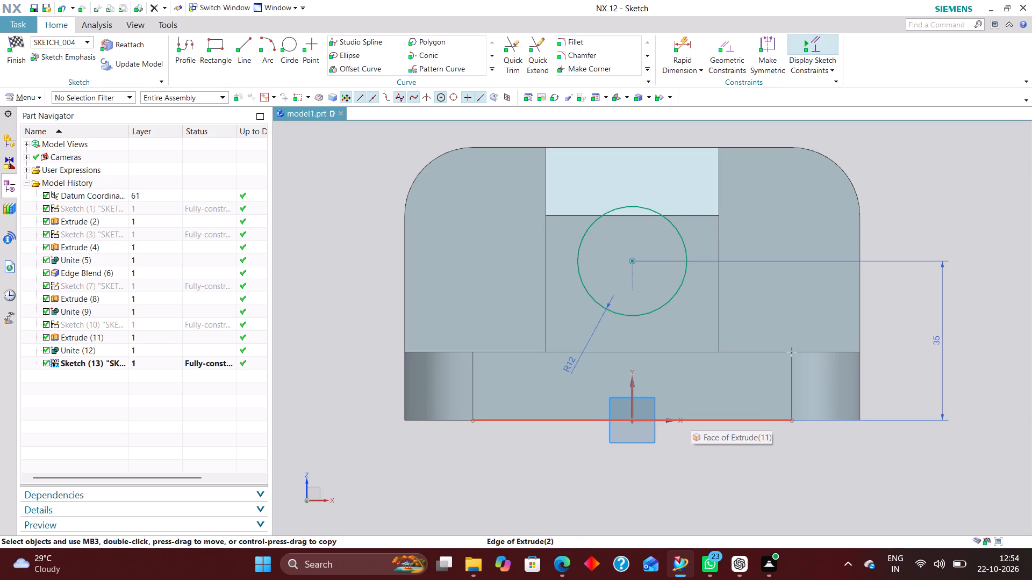
click(16, 42)
Extrude the R12 circle sketch as a separate cylinder with Boolean None, adjusting its limits by eye so it protrudes from the support's front face.
right_click(150, 360)
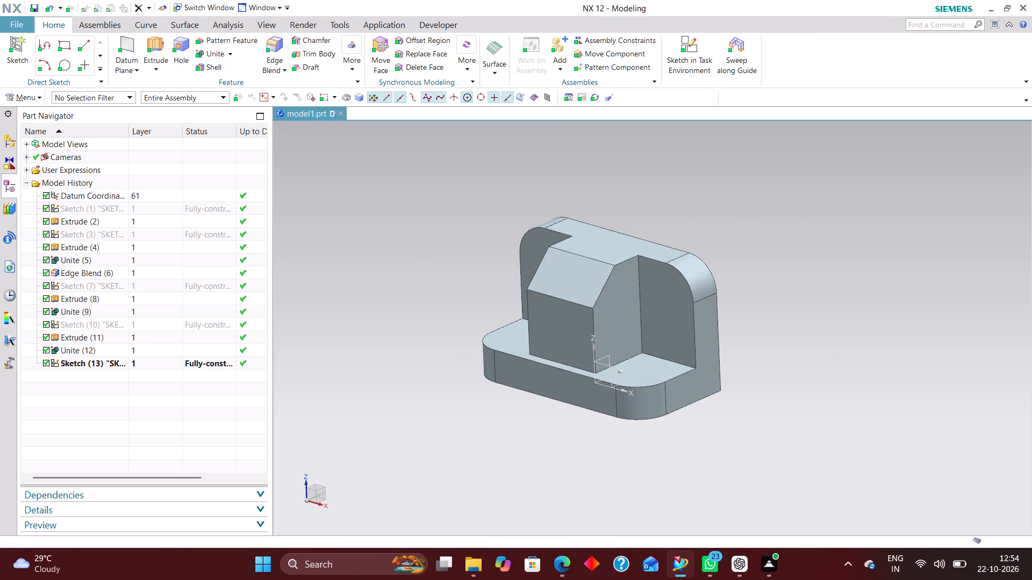
click(196, 374)
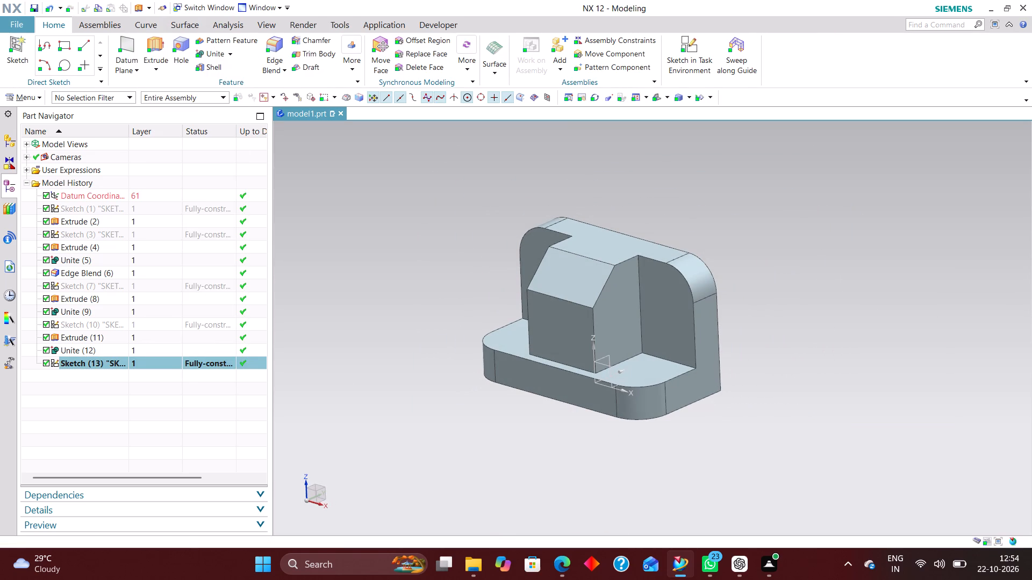
scroll(649, 330, up, 3)
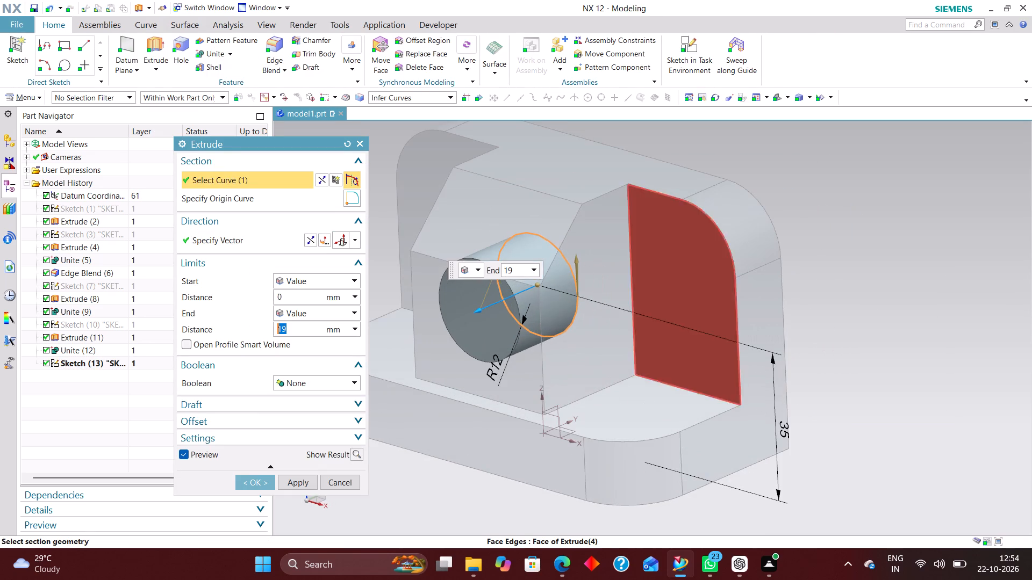
drag(535, 284, 735, 178)
scroll(895, 234, down, 2)
drag(625, 280, 572, 311)
click(252, 479)
middle_drag(576, 430, 628, 429)
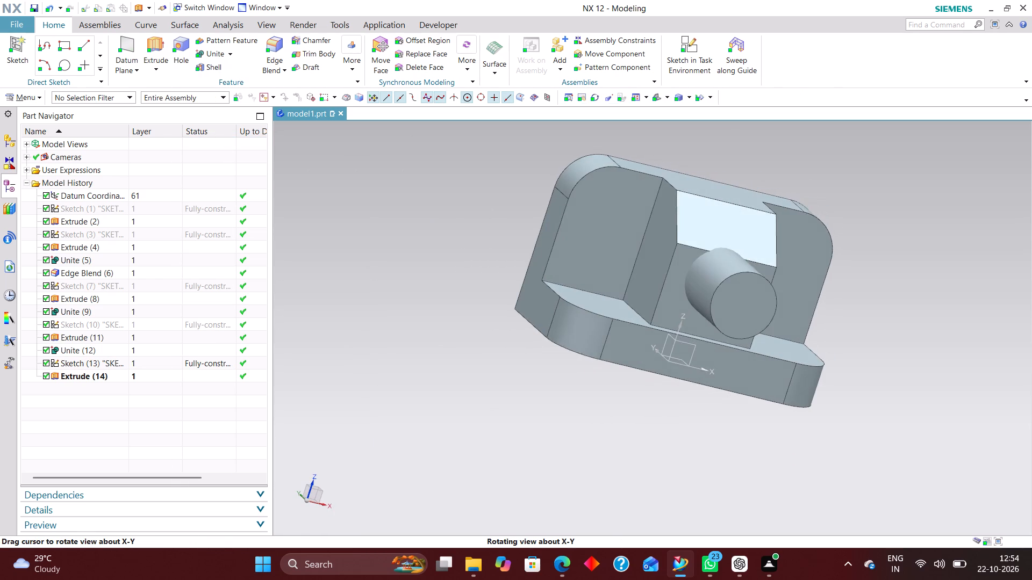
Subtract the R12 cylinder from the bracket body to cut the through hole, and hide the circle's sketch.
middle_drag(628, 429, 605, 424)
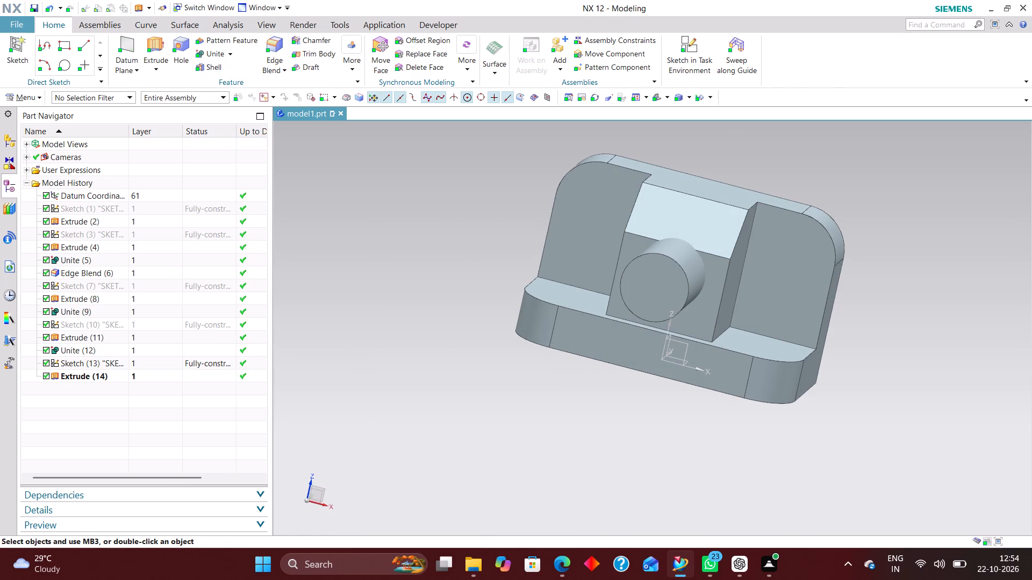
click(230, 48)
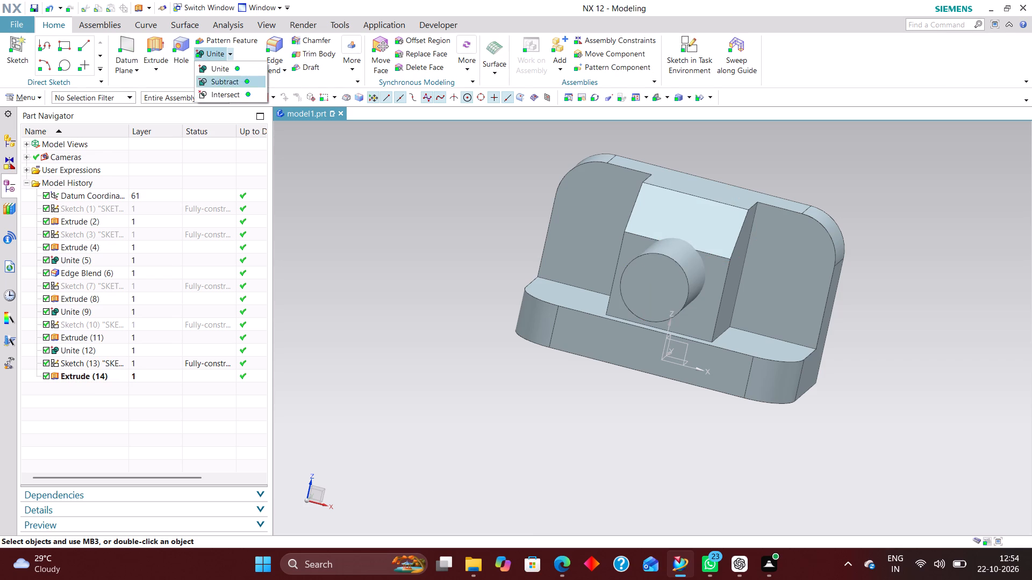
click(236, 78)
click(553, 298)
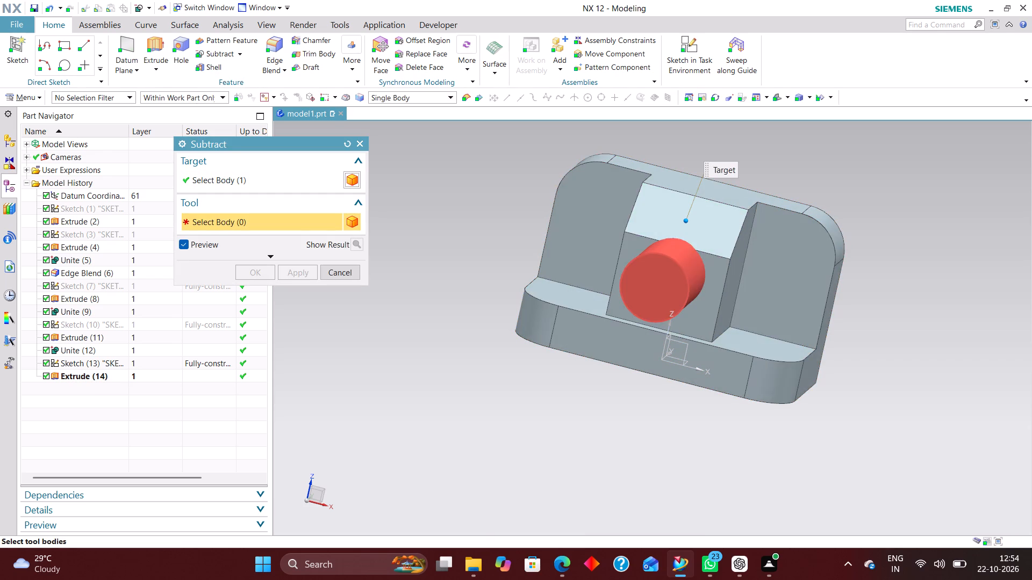
click(684, 288)
click(268, 270)
scroll(589, 196, up, 2)
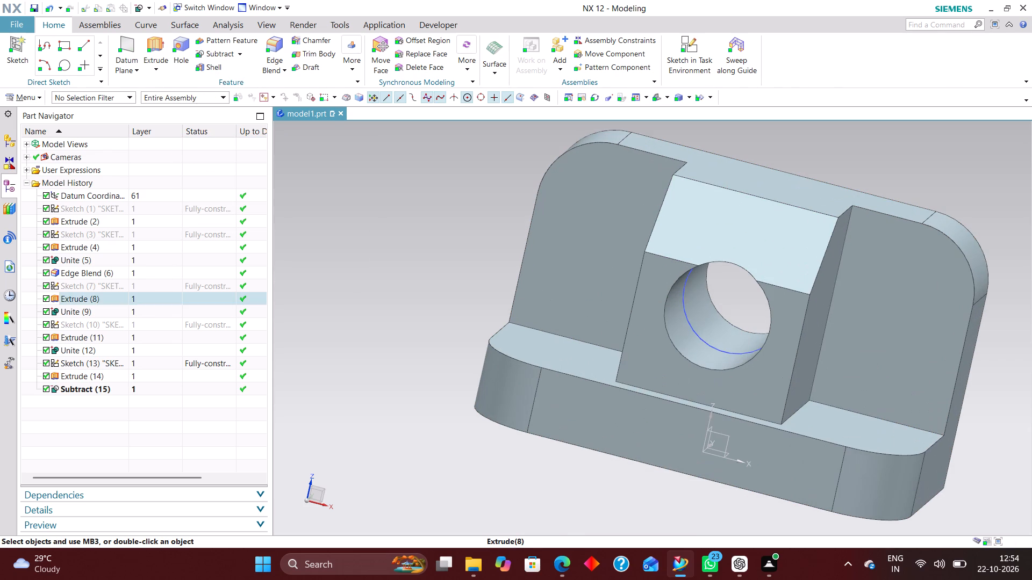
right_drag(710, 343, 694, 403)
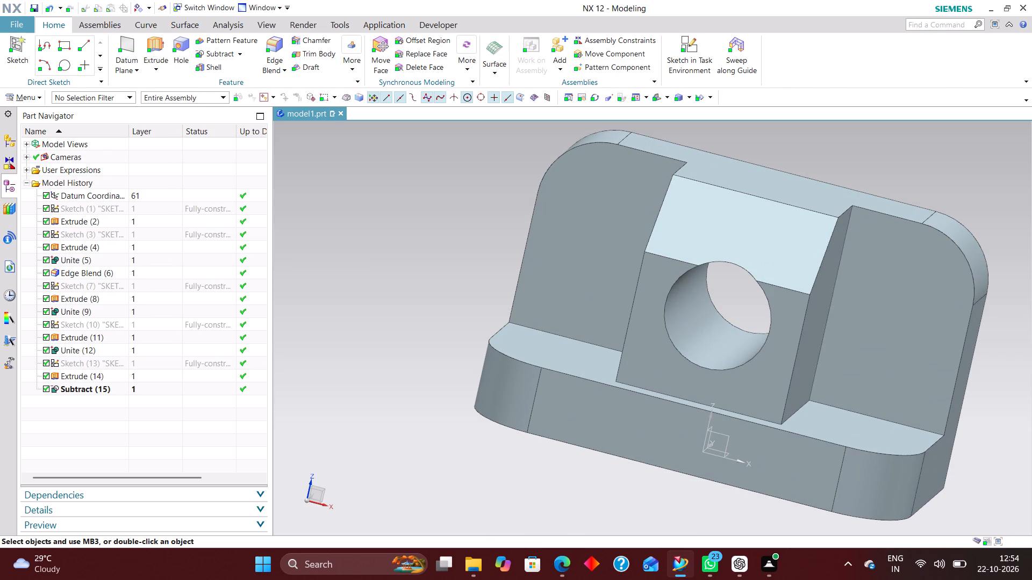
Create a new sketch on the horizontal XY plane of the datum coordinate system at the bracket's bottom.
click(691, 44)
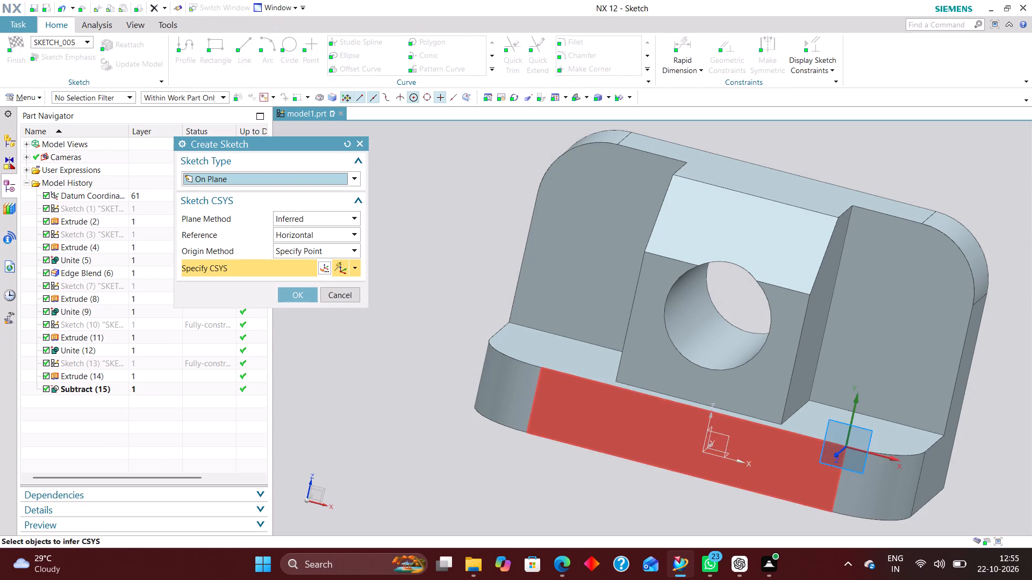
middle_drag(790, 402, 756, 416)
scroll(740, 446, up, 5)
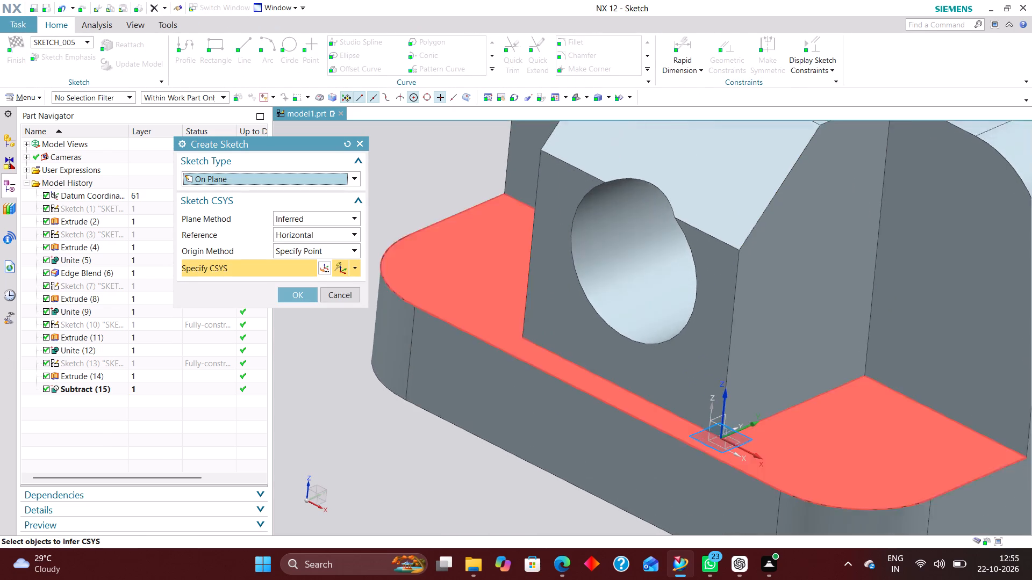
scroll(729, 426, up, 6)
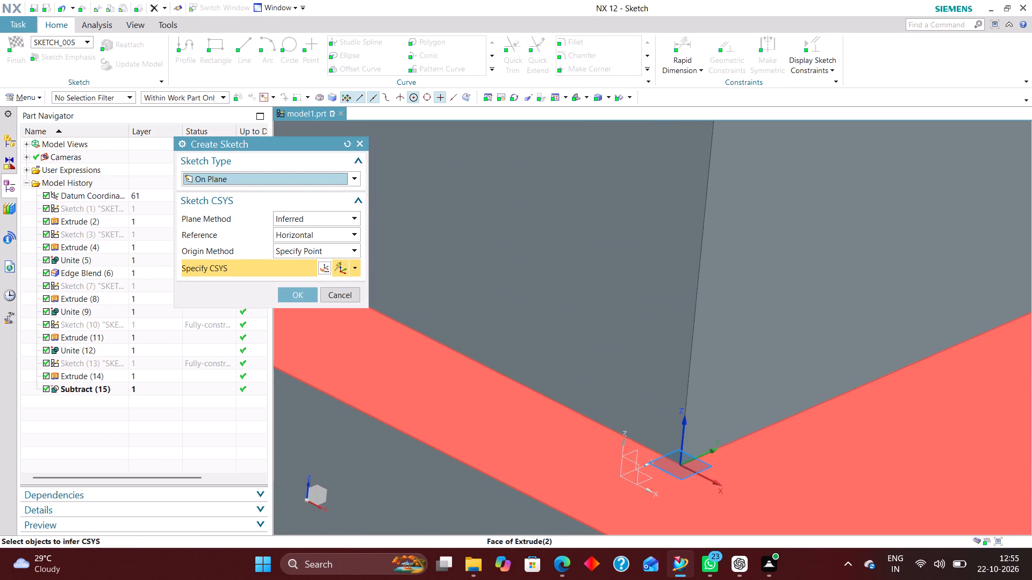
click(644, 481)
click(314, 292)
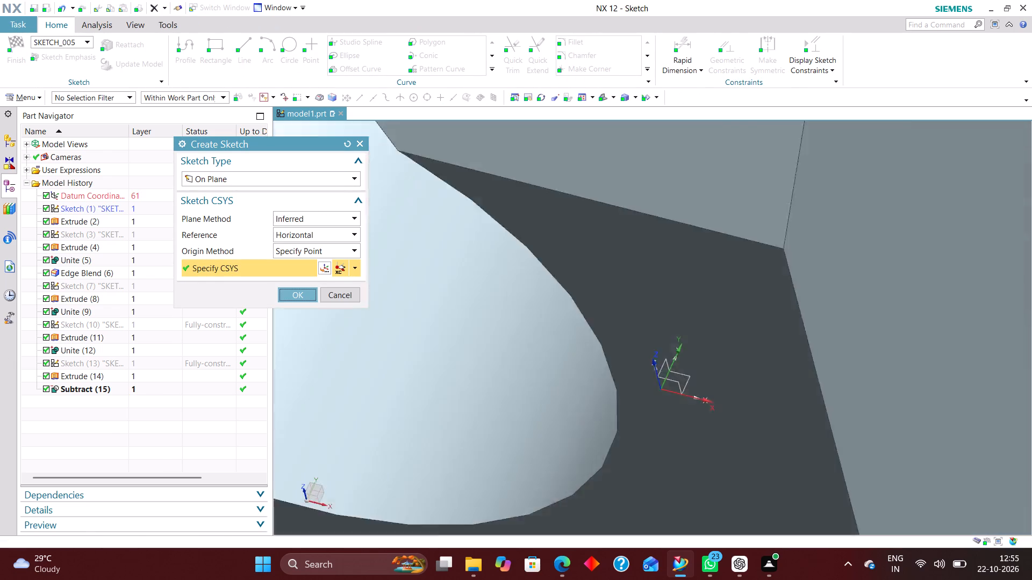
scroll(811, 241, down, 7)
scroll(650, 208, down, 14)
scroll(677, 299, up, 3)
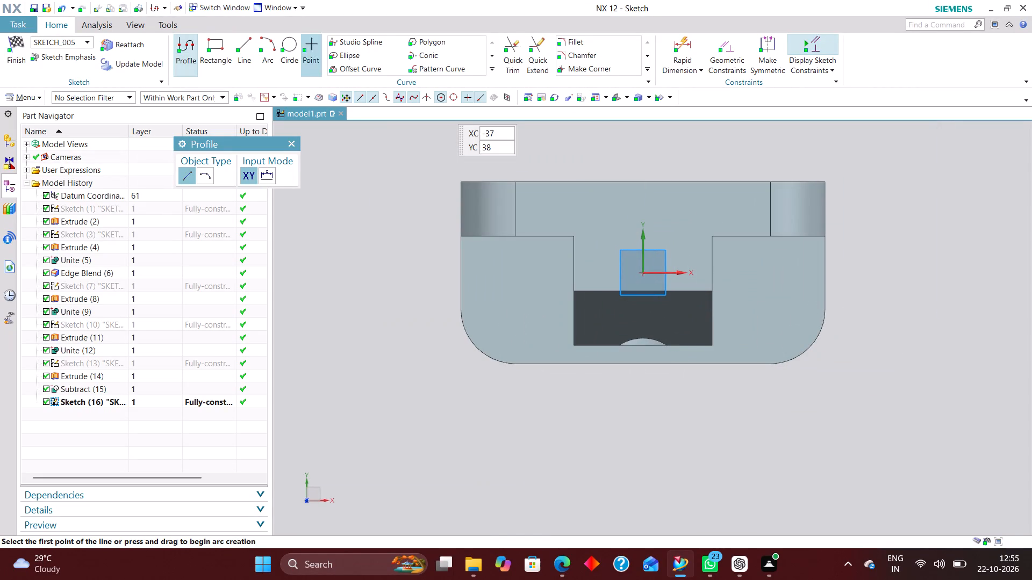
Sketch a narrow rectangle around the origin, running from behind the wall's rear edge to inside the support.
click(223, 40)
click(614, 143)
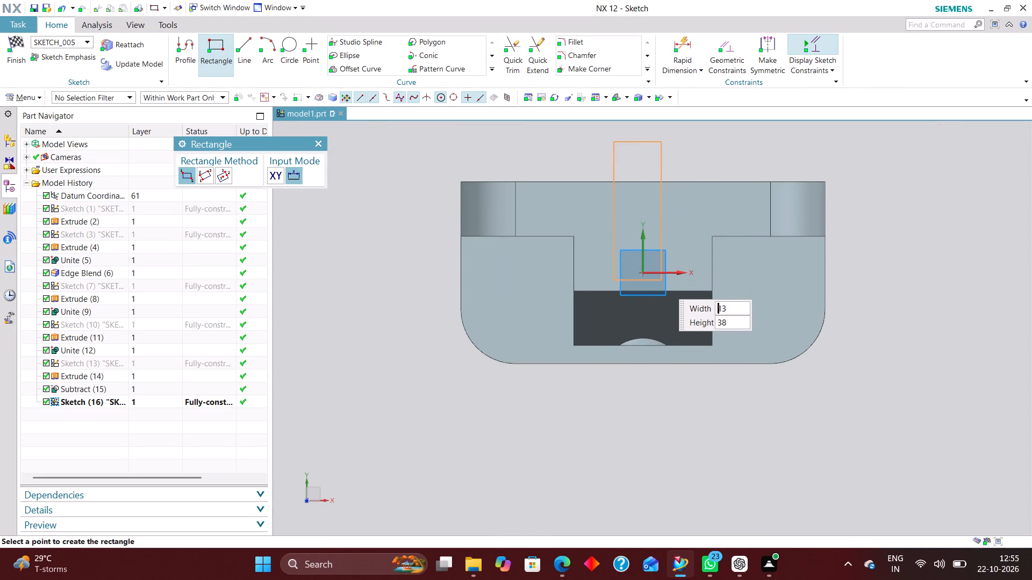
click(671, 308)
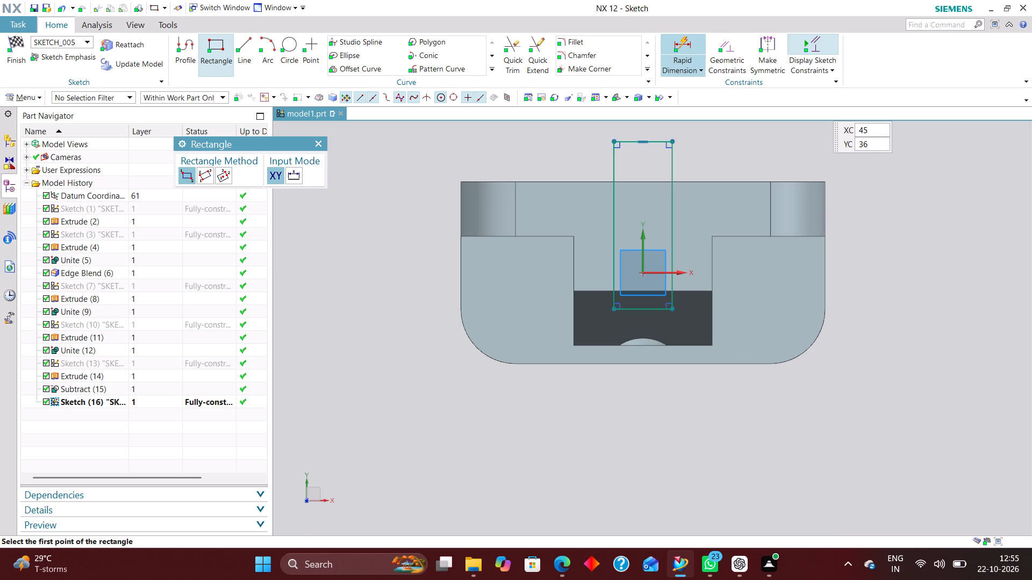
Constrain the midpoint of the rectangle's rear line to lie on the sketch's vertical Y axis.
click(723, 45)
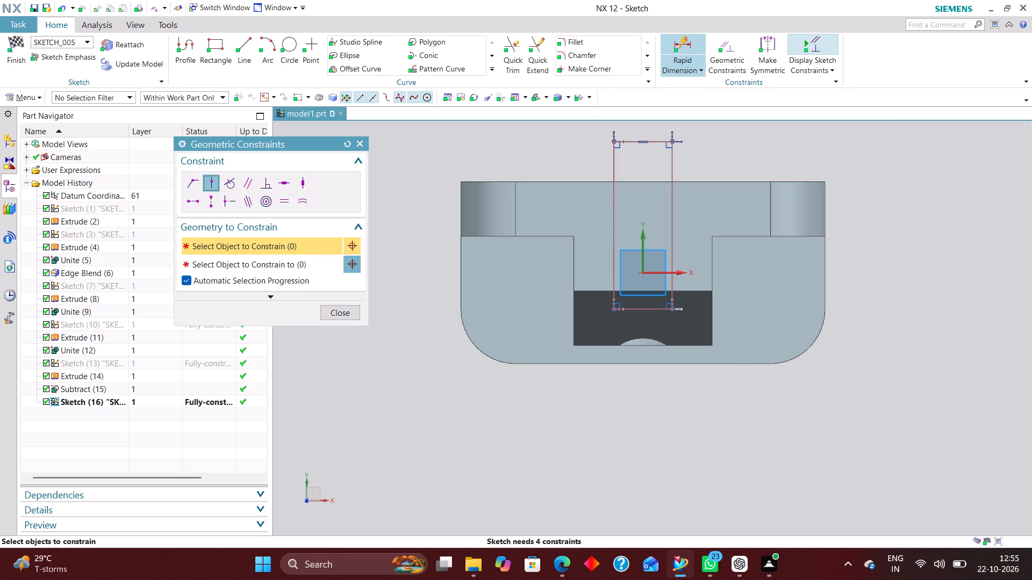
click(647, 140)
click(644, 244)
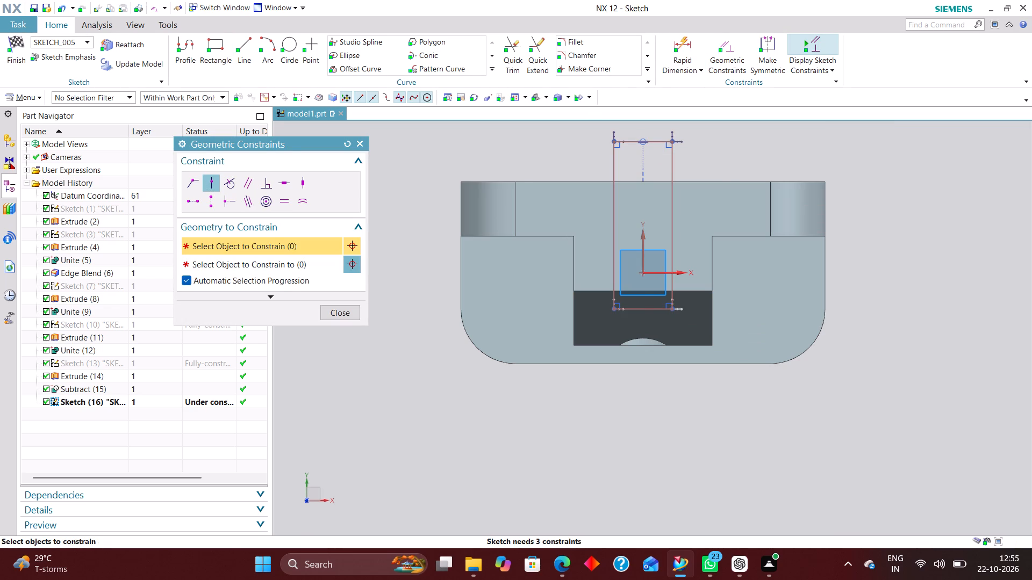
click(342, 313)
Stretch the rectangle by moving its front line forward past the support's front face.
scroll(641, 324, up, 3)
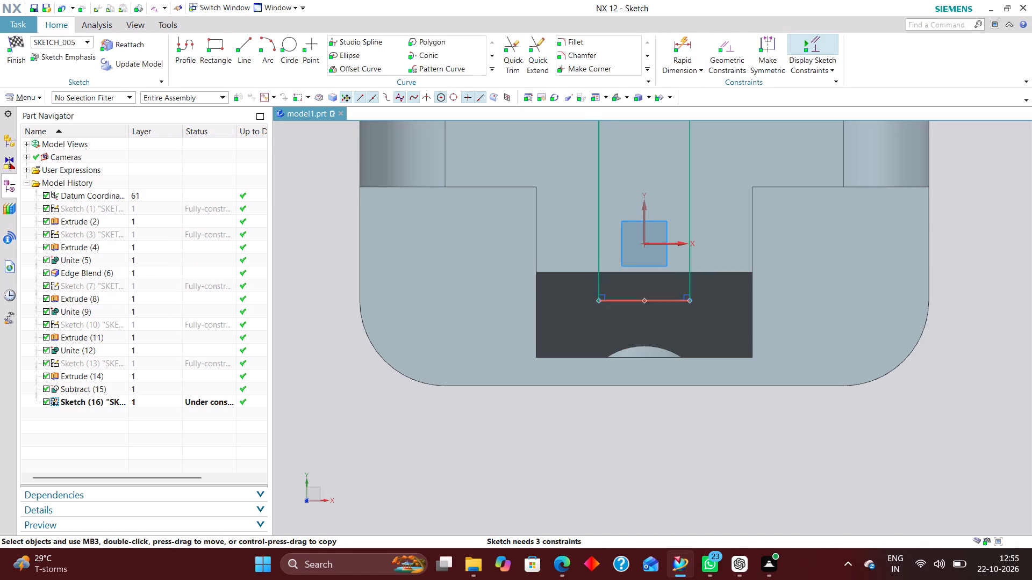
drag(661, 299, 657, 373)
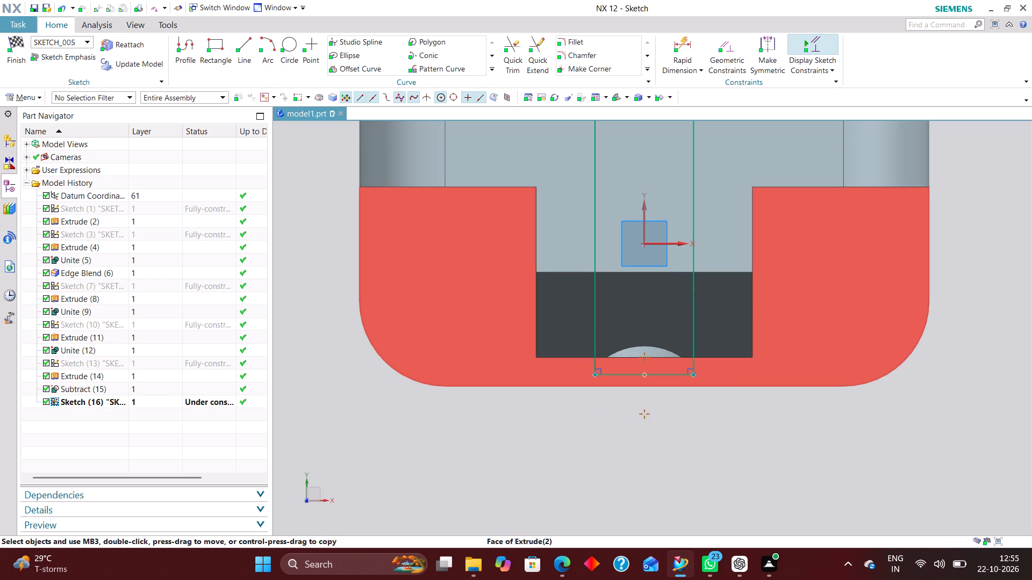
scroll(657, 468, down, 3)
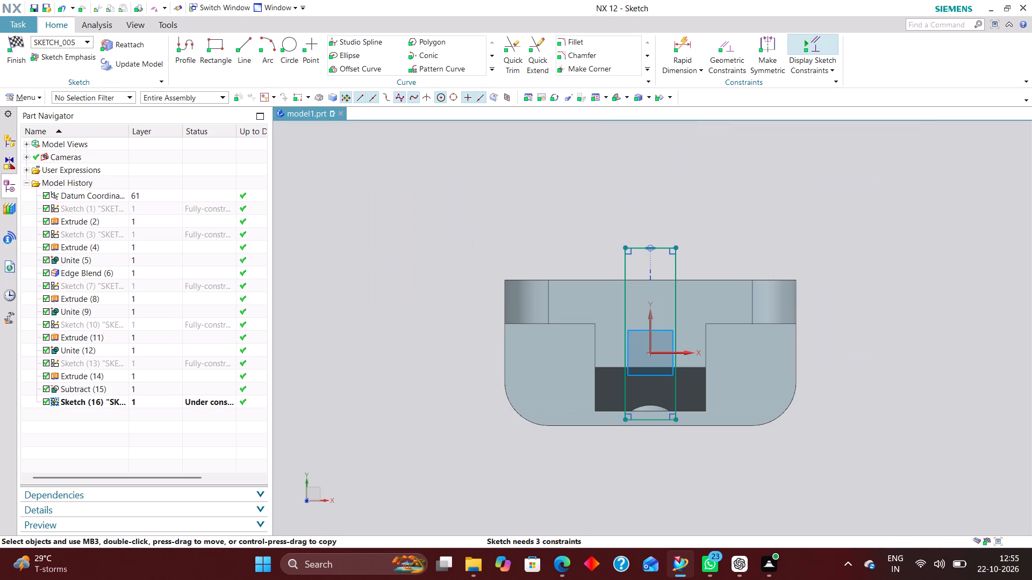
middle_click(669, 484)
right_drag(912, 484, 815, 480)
Dimension the rectangle's width across its rear line as 24 mm.
click(685, 49)
click(661, 246)
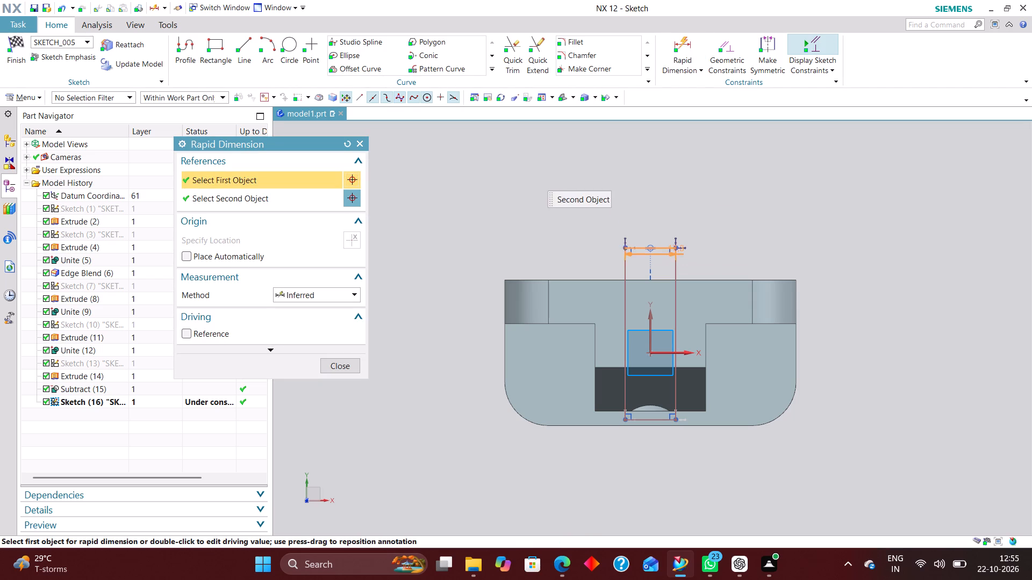
click(640, 182)
text(24)
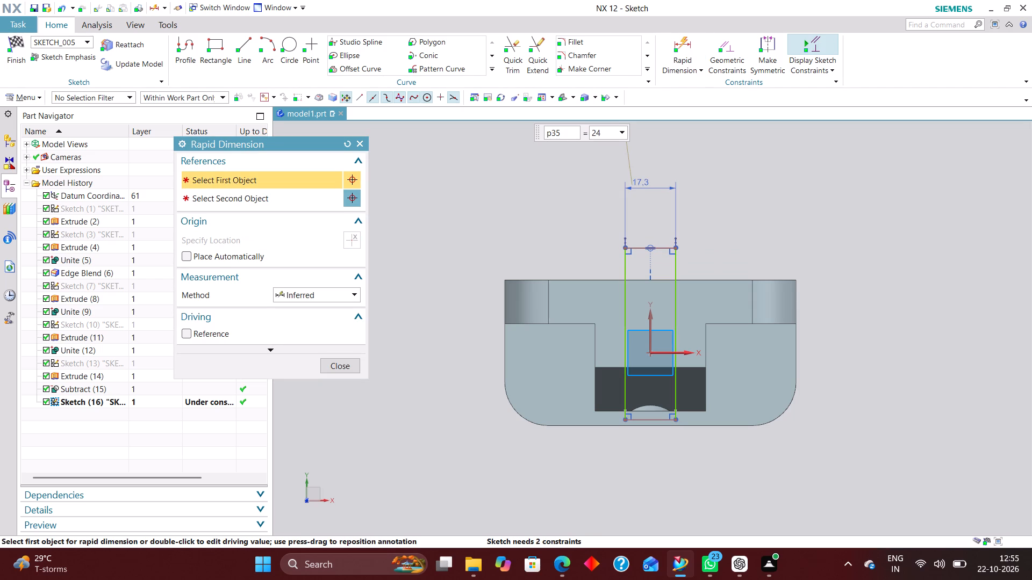
key(Return)
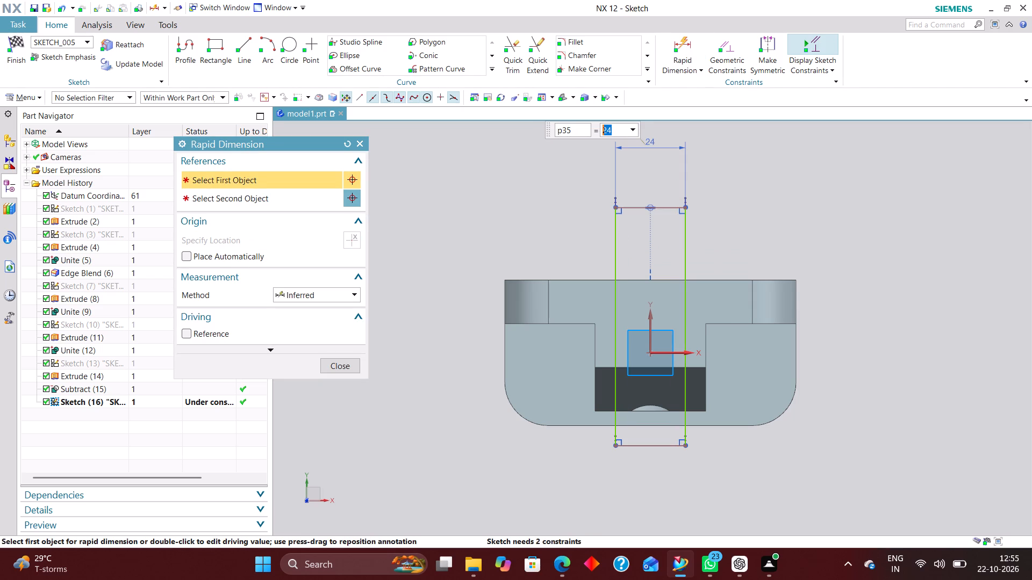
scroll(845, 304, up, 1)
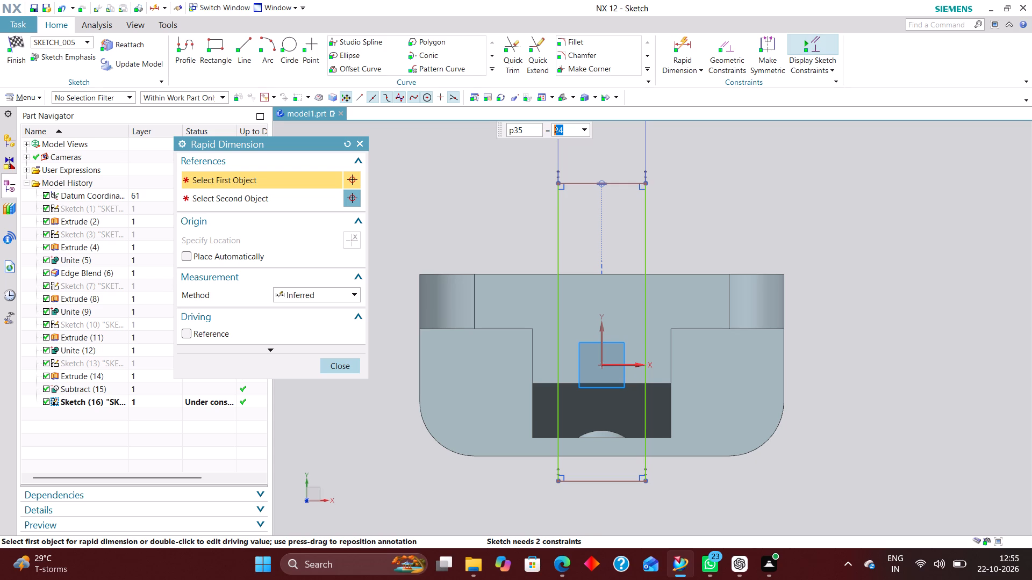
middle_drag(721, 502, 731, 428)
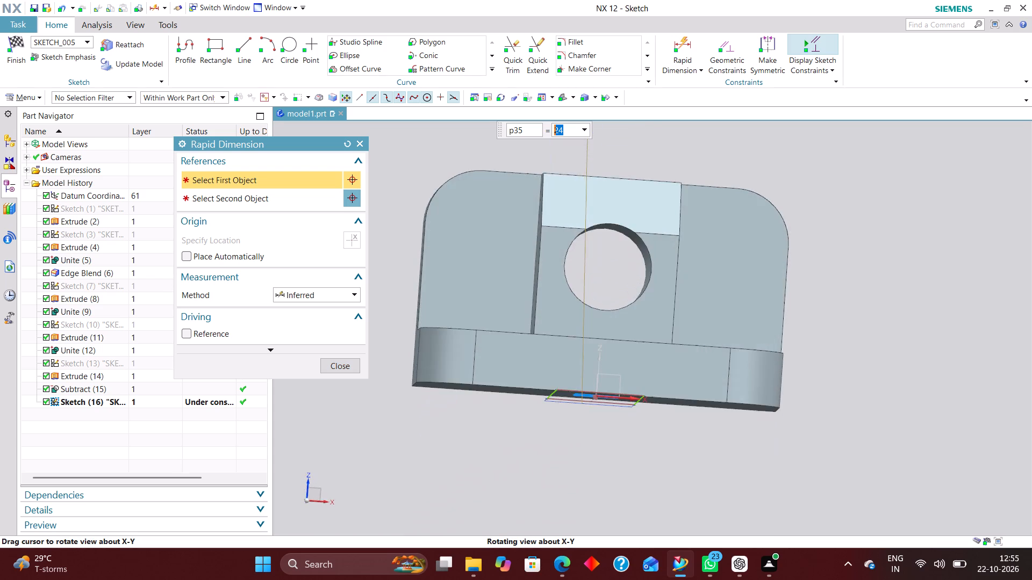
middle_drag(731, 428, 735, 489)
right_drag(827, 477, 768, 481)
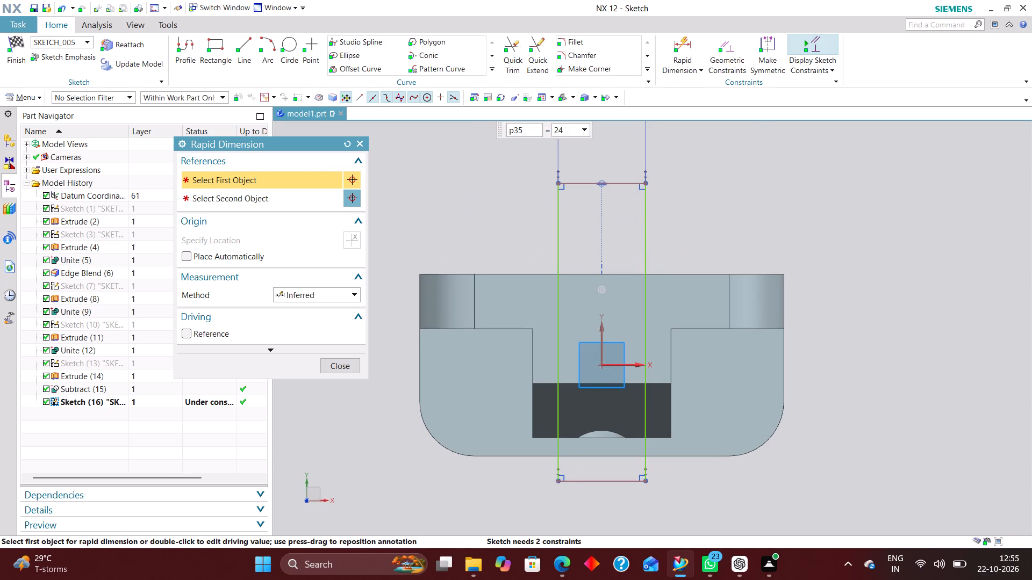
click(333, 363)
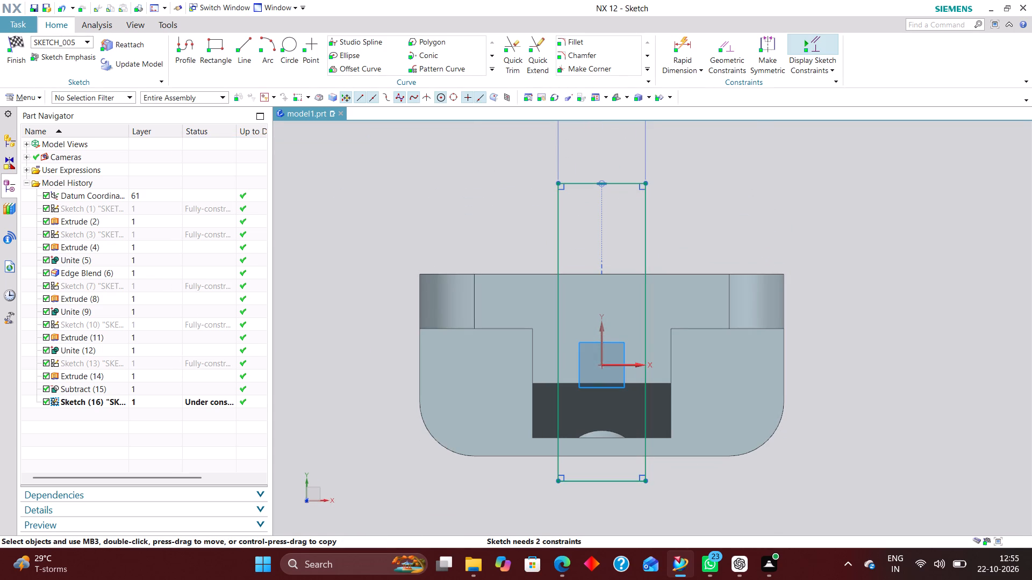
Dimension the rectangle's length between its rear and front lines as 80 mm.
click(686, 45)
click(626, 180)
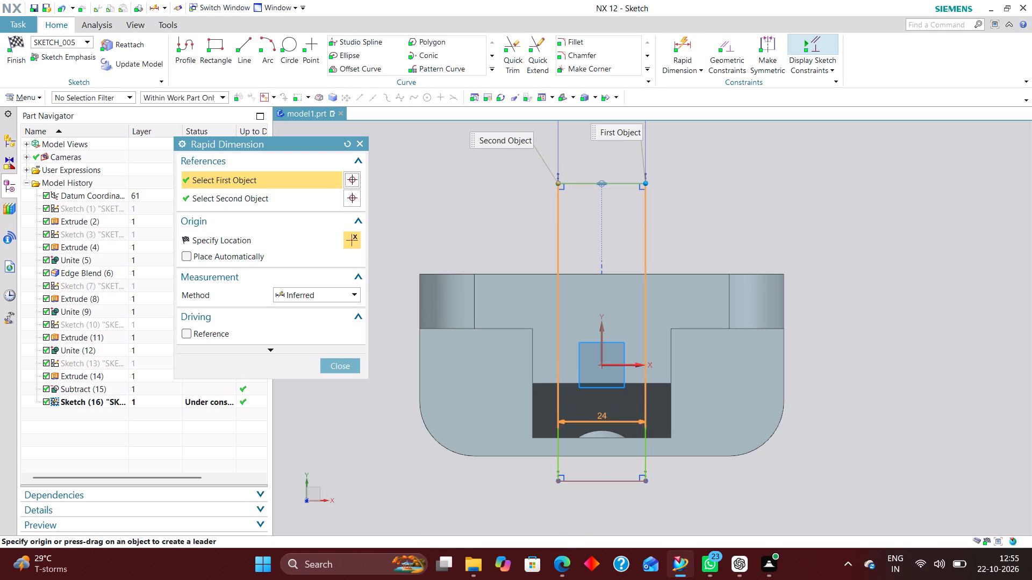
click(618, 481)
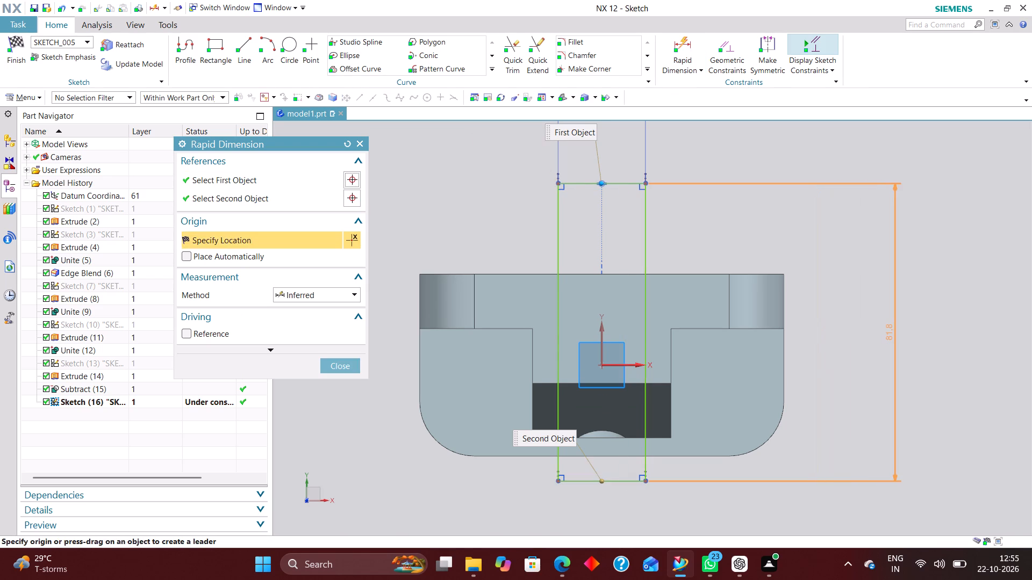
click(889, 323)
text(80)
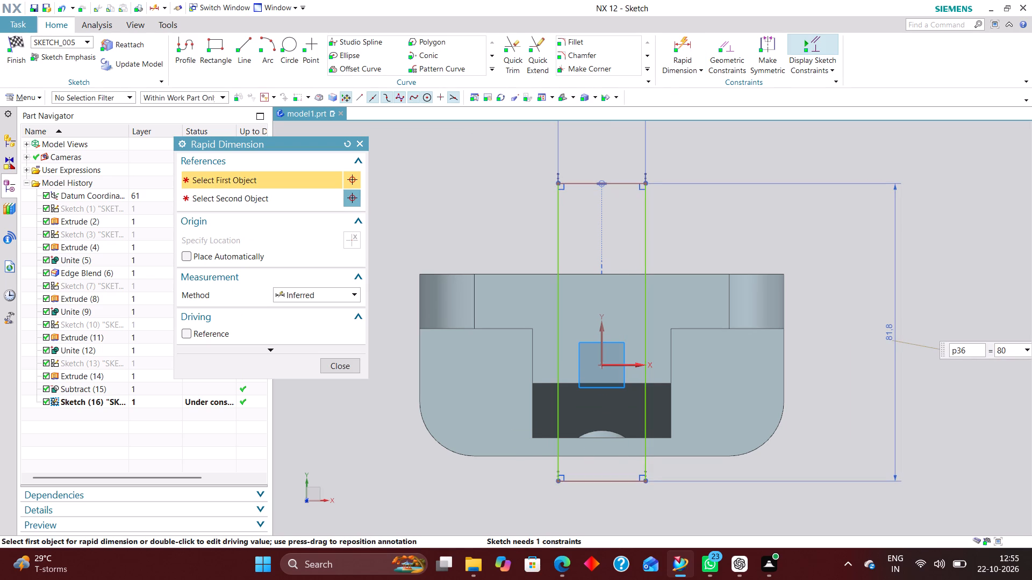
key(Return)
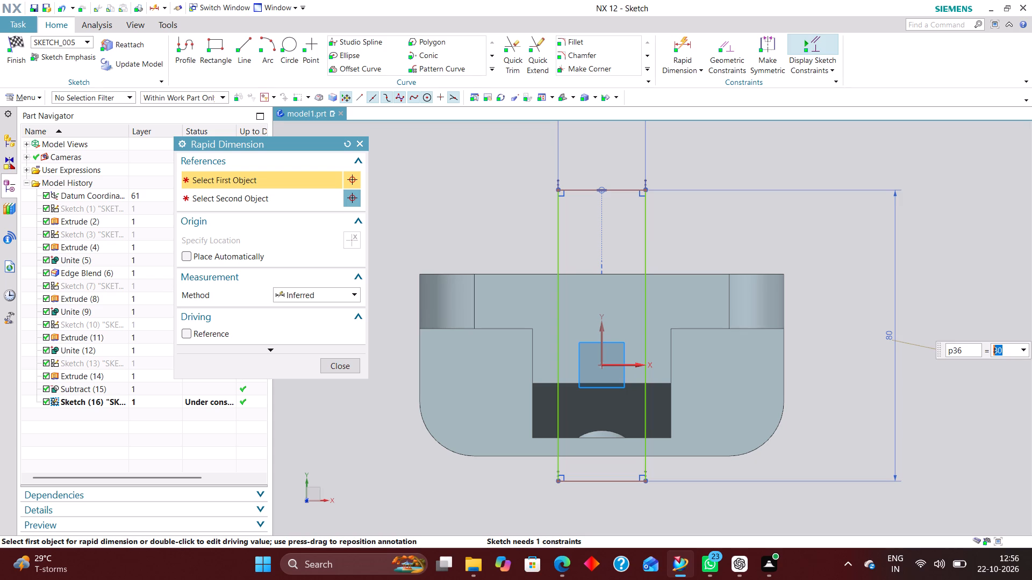
click(333, 368)
Constrain the midpoint of the rectangle's long side to lie on the sketch's horizontal X axis.
click(726, 48)
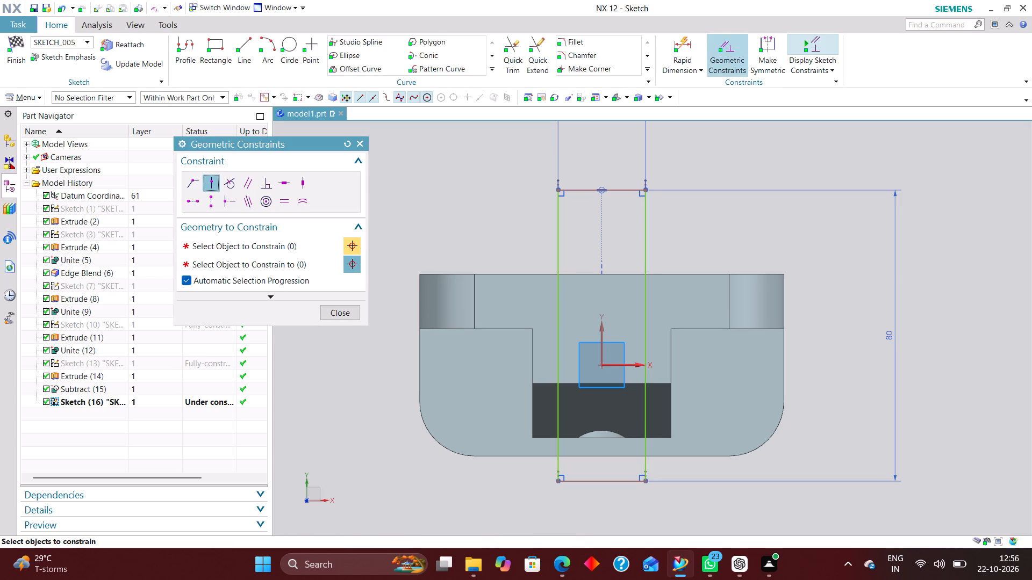
click(644, 334)
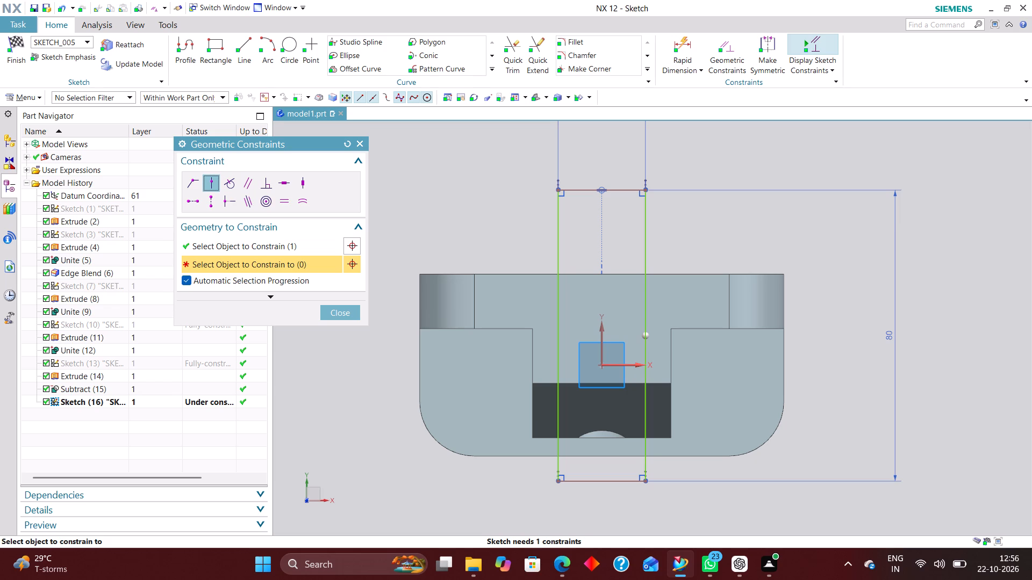
click(625, 364)
click(327, 309)
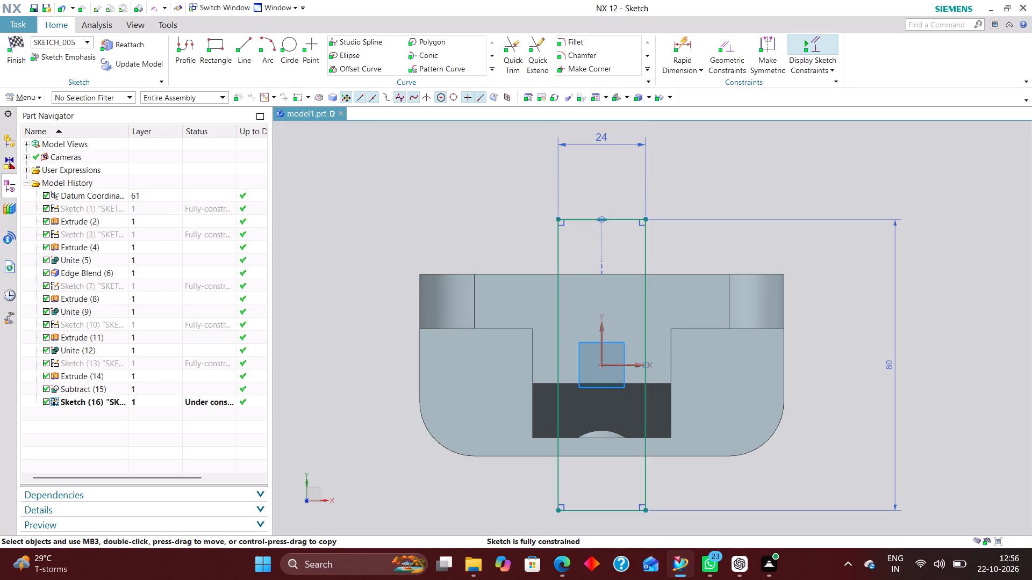
Change the rectangle's length dimension to 60 mm, then to 50 mm so it spans the bracket's full depth.
double_click(894, 369)
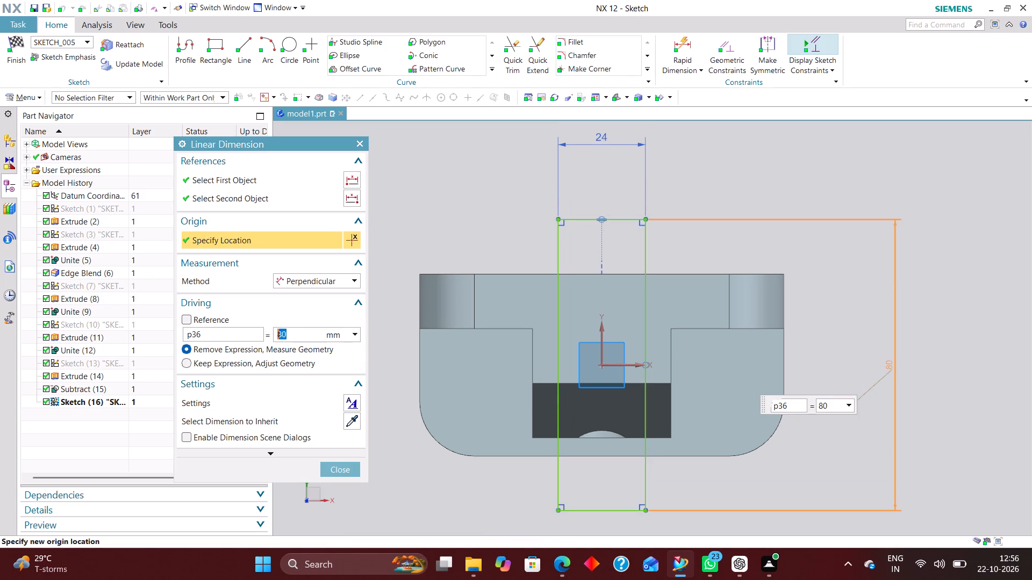
text(60)
key(Return)
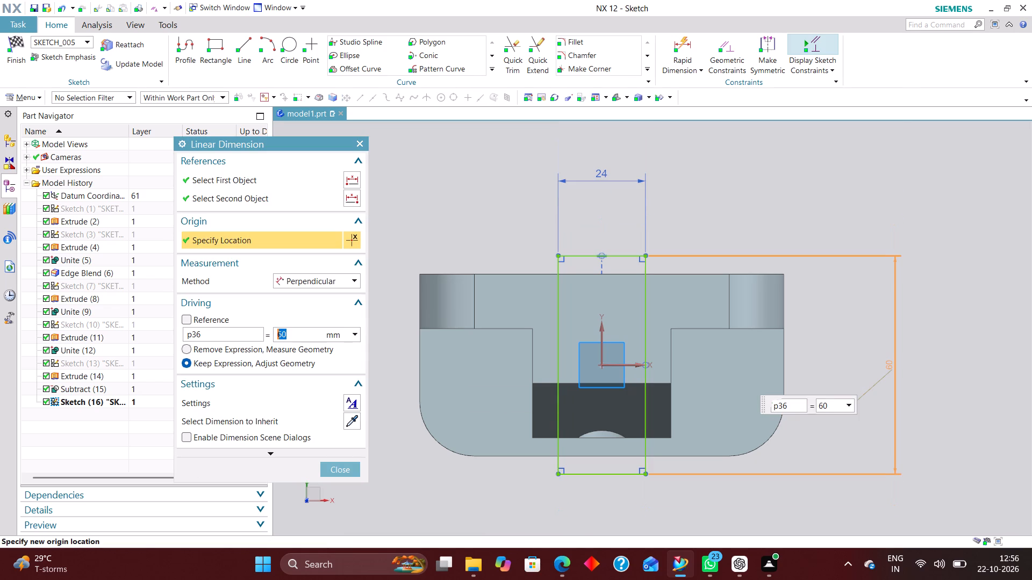
text(50)
key(Return)
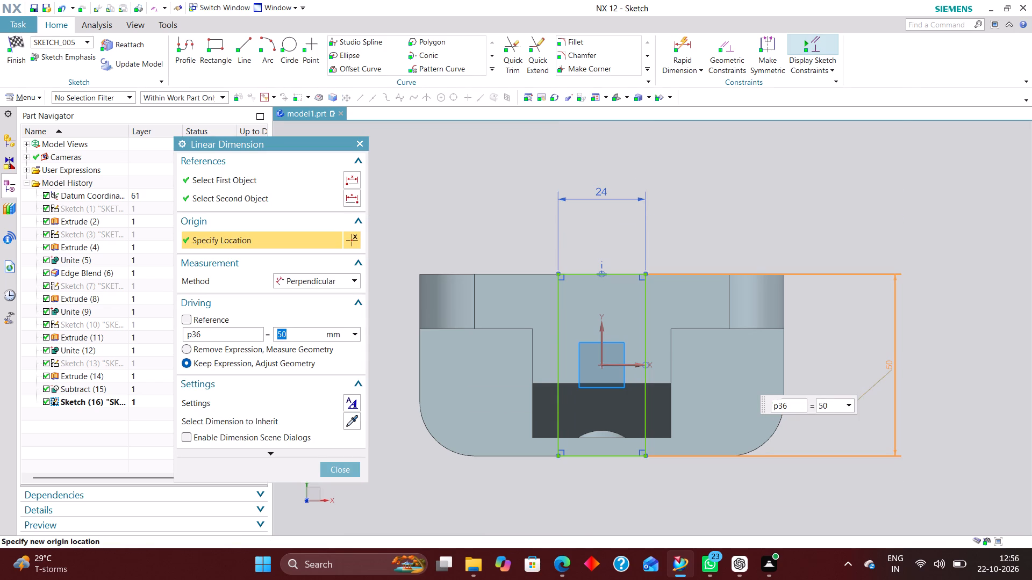
Close the linear dimension and finish the 24 × 50 mm rectangle sketch.
click(339, 471)
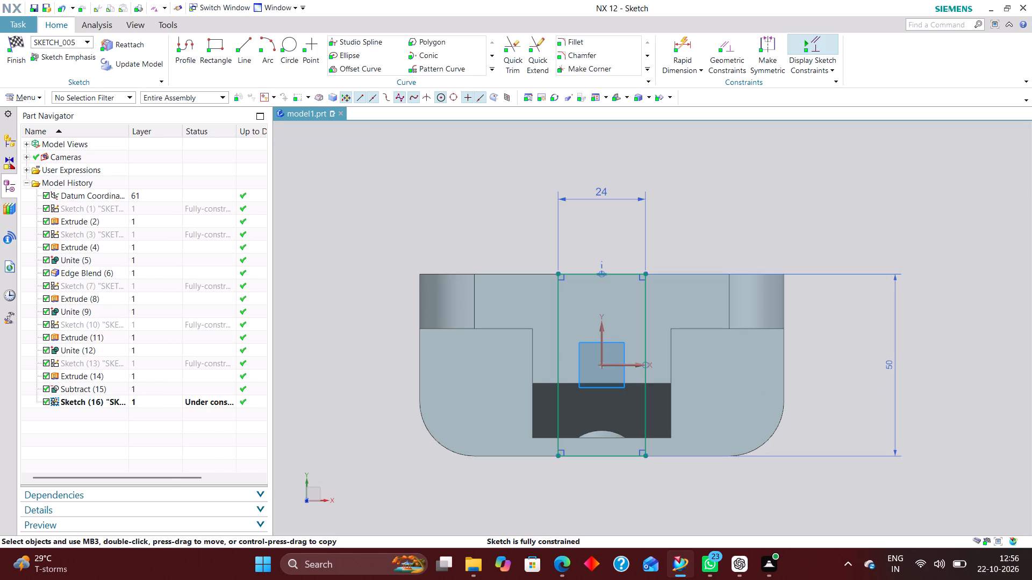
middle_drag(616, 521, 591, 463)
scroll(591, 463, up, 1)
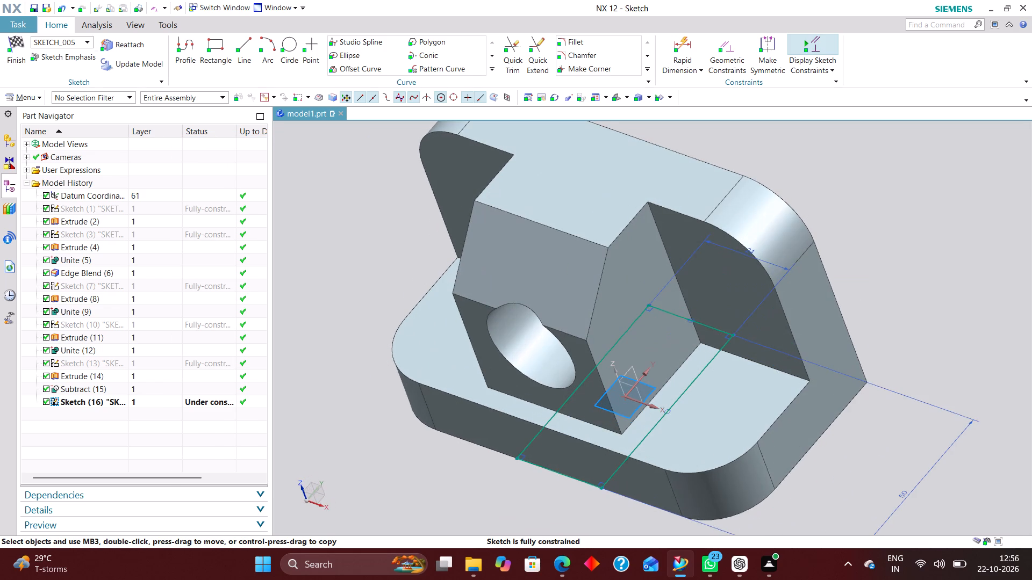
click(18, 42)
scroll(879, 269, down, 13)
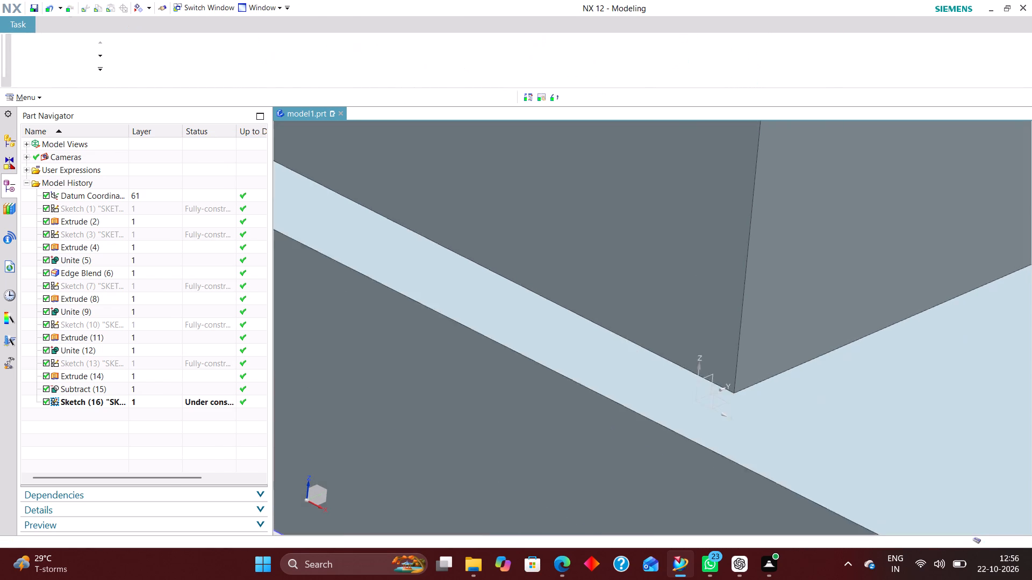
scroll(792, 266, down, 9)
scroll(810, 252, up, 1)
Extrude the rectangle sketch upward past the top of the bracket, with an end distance of 76 mm.
click(150, 41)
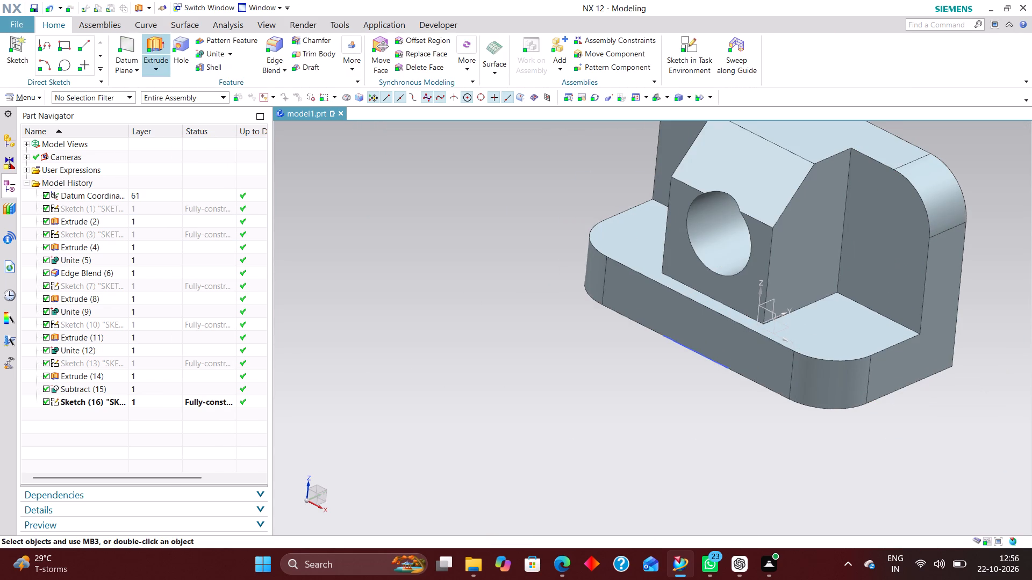
click(107, 401)
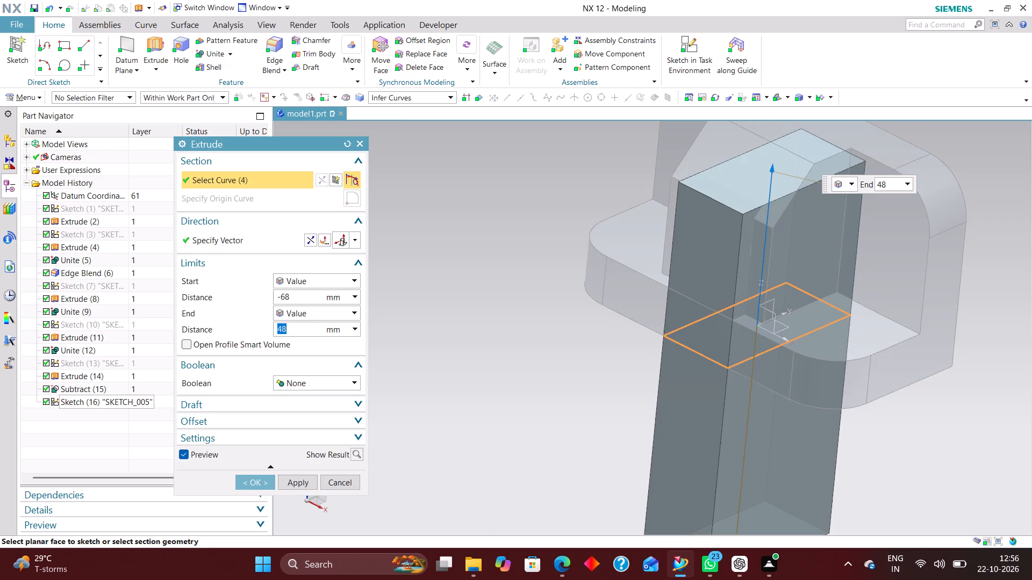
scroll(471, 396, down, 3)
middle_drag(827, 406, 886, 393)
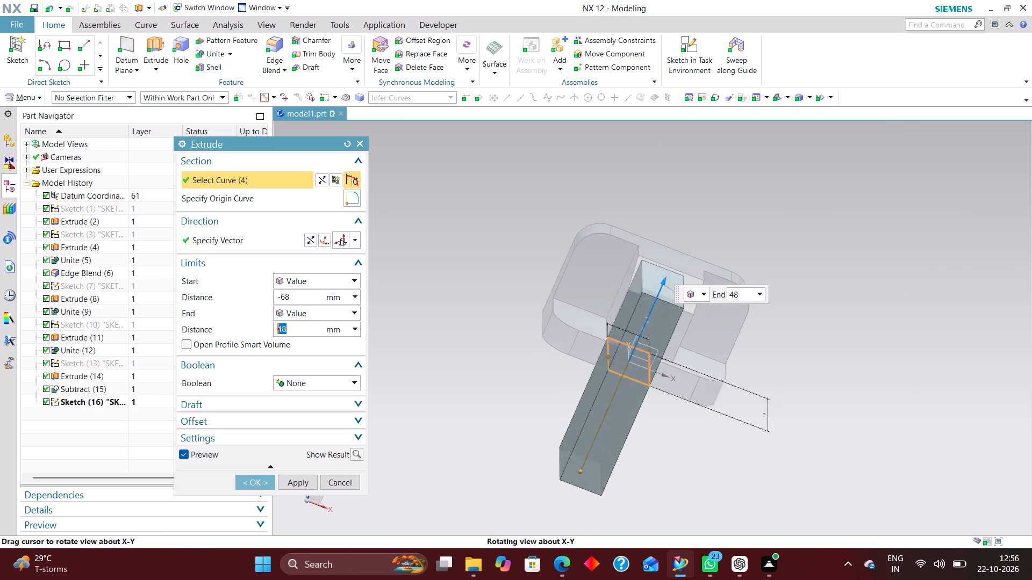
middle_drag(886, 393, 839, 375)
scroll(836, 375, up, 1)
right_drag(862, 371, 775, 373)
drag(580, 245, 590, 199)
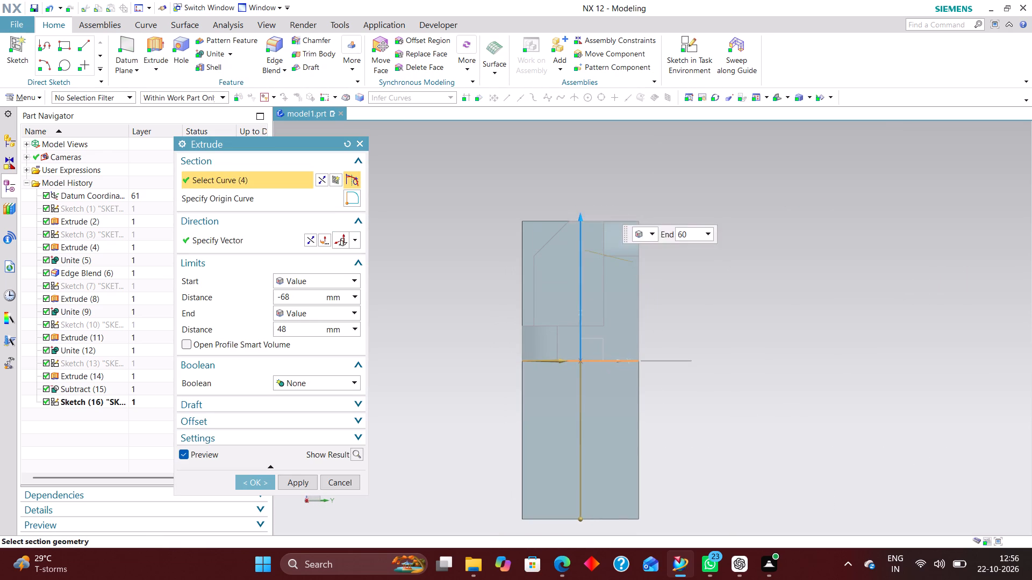
drag(590, 199, 591, 179)
Raise the extrusion's start distance to 35 mm, at the hole's mid-height, and create the block as a separate body.
scroll(678, 417, down, 2)
middle_drag(702, 409, 775, 410)
scroll(601, 481, up, 3)
drag(612, 482, 615, 375)
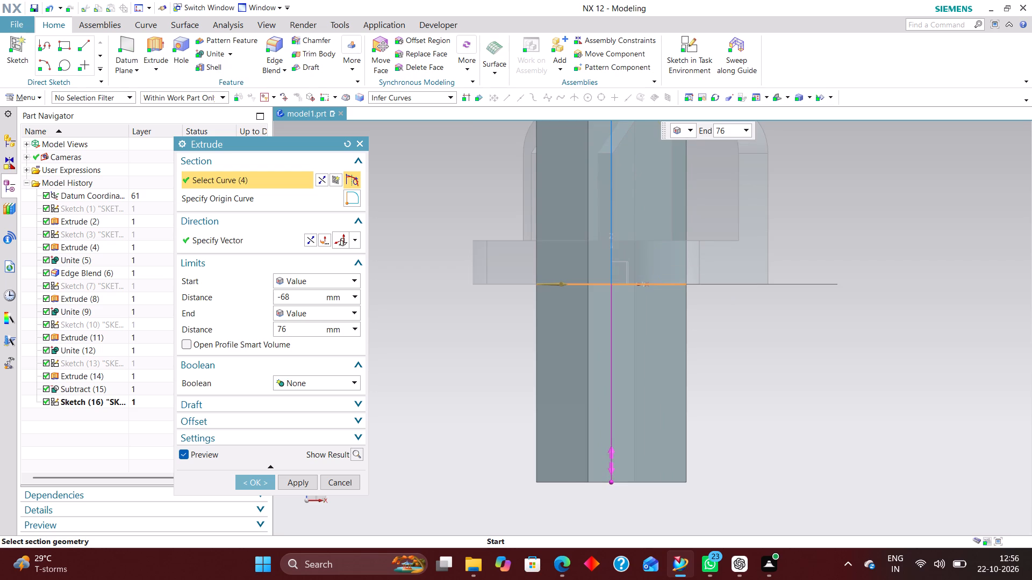
drag(615, 375, 618, 214)
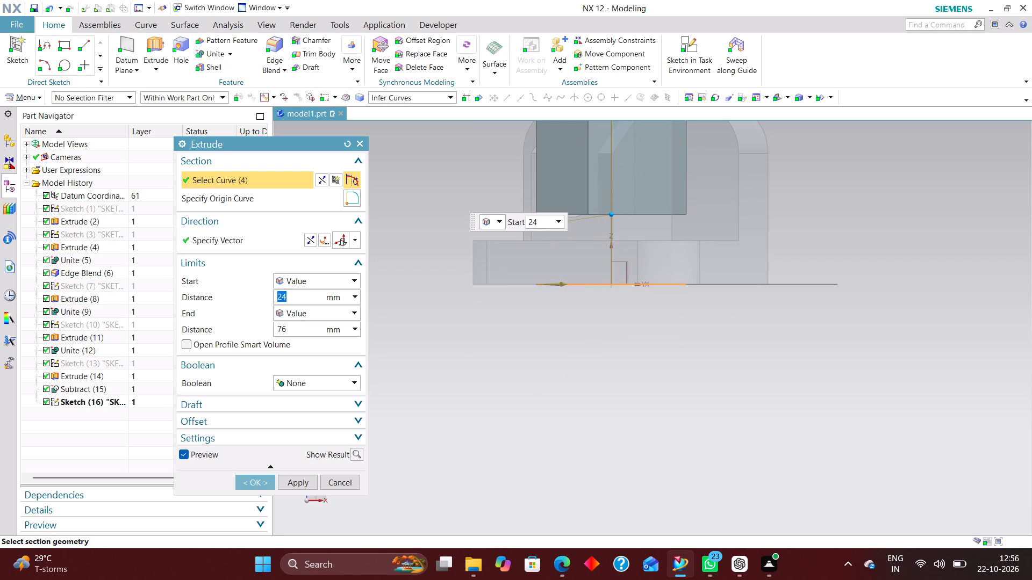
middle_drag(676, 373, 721, 378)
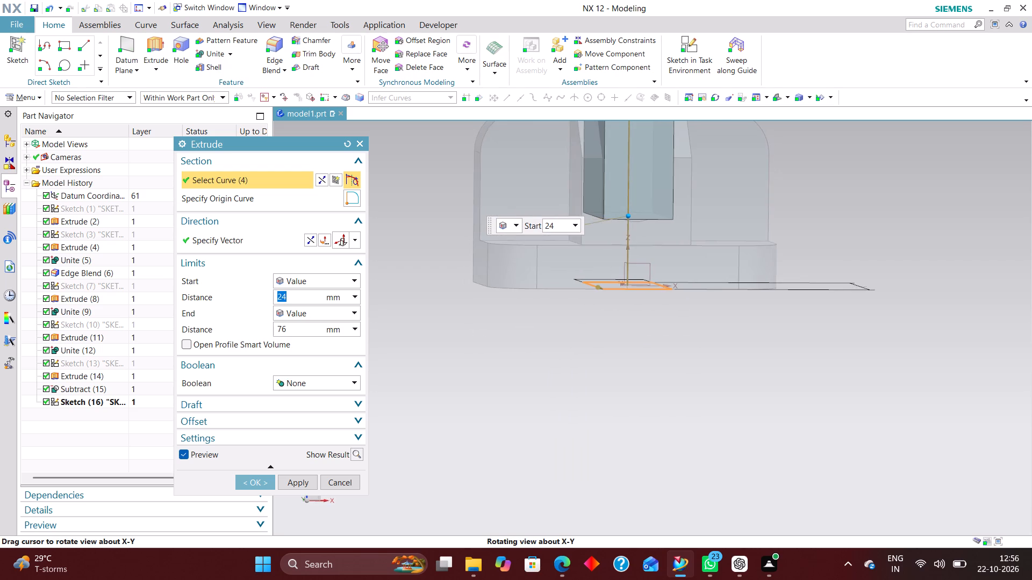
middle_drag(721, 378, 719, 378)
scroll(719, 378, up, 1)
scroll(662, 388, down, 4)
scroll(647, 262, up, 7)
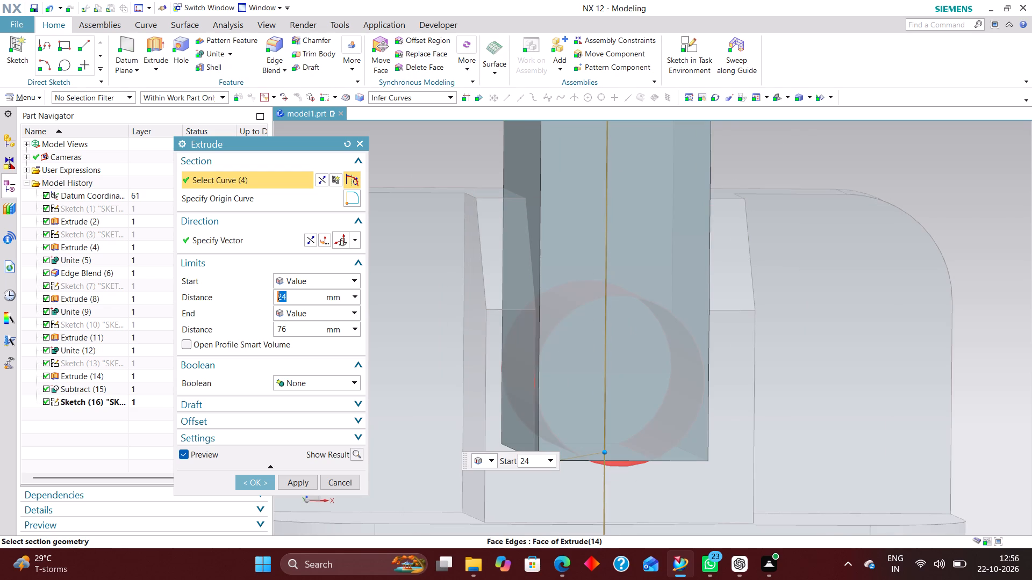
scroll(644, 436, down, 1)
scroll(621, 446, up, 2)
drag(609, 450, 610, 428)
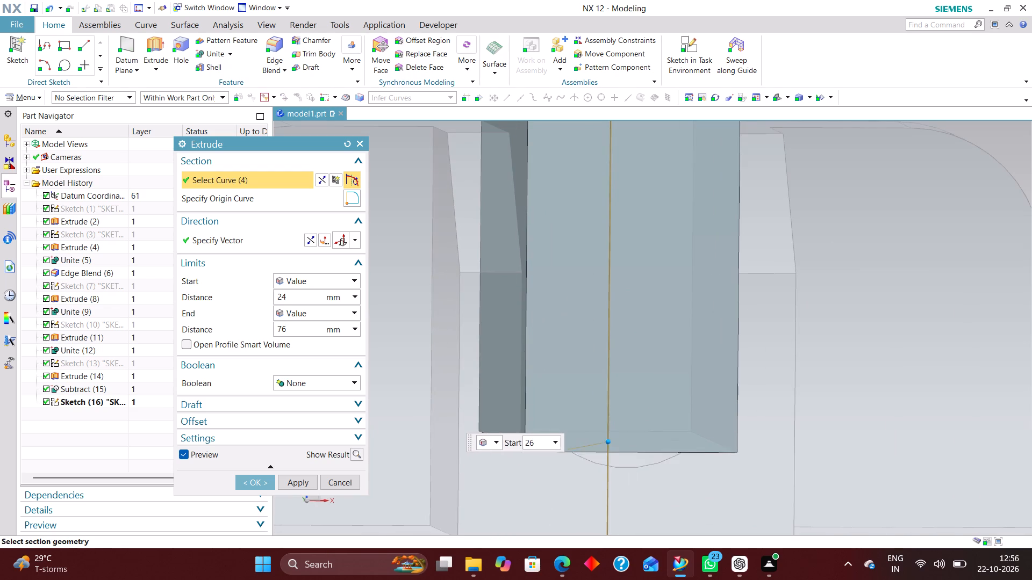
drag(610, 428, 639, 302)
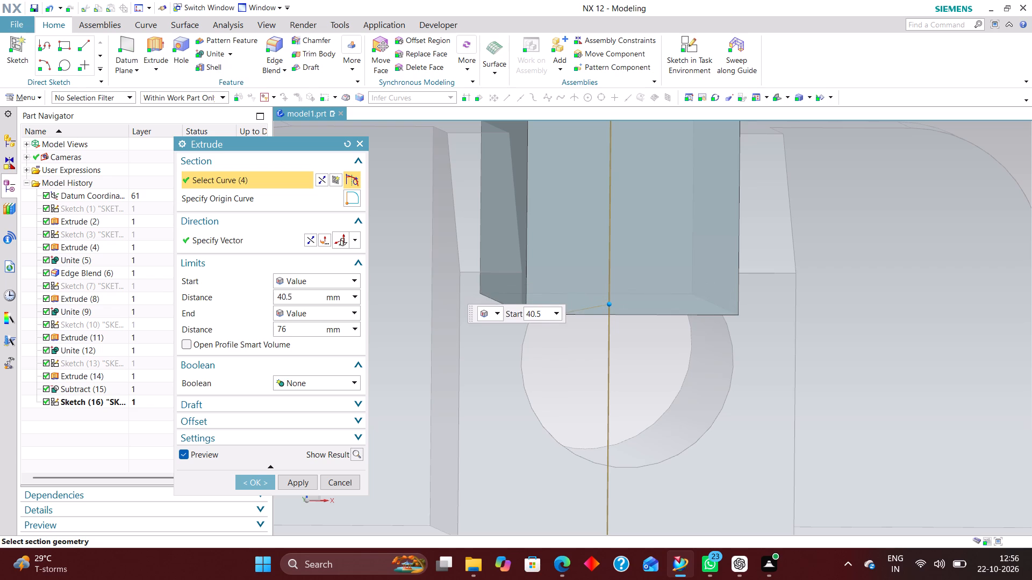
drag(639, 302, 641, 308)
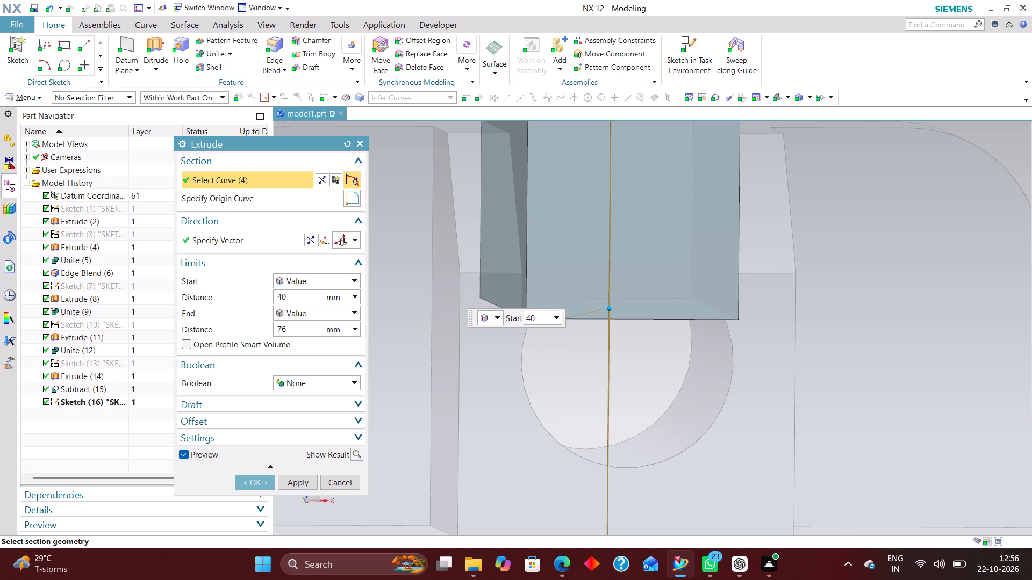
drag(641, 308, 646, 321)
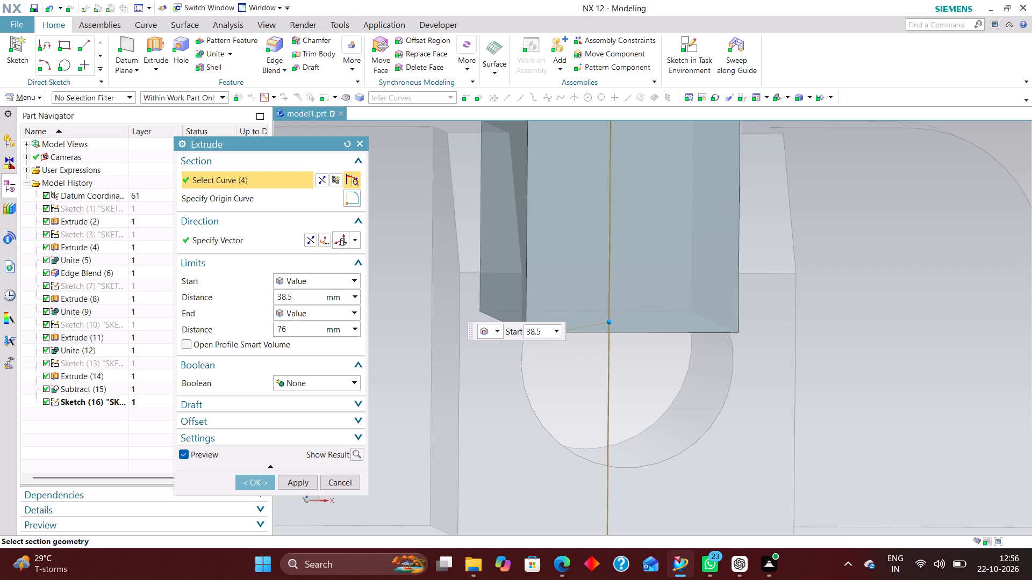
drag(646, 321, 648, 345)
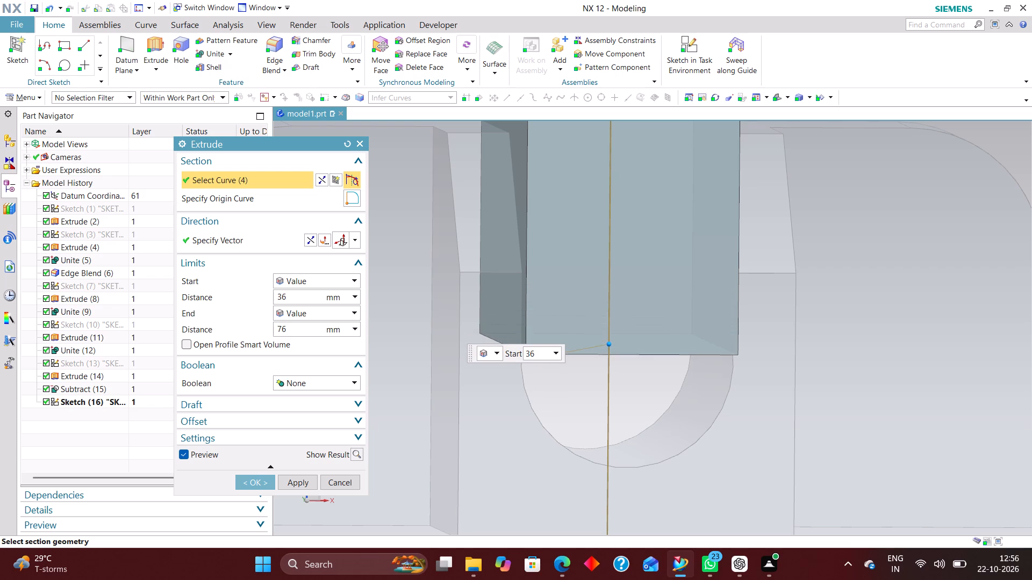
drag(648, 345, 649, 363)
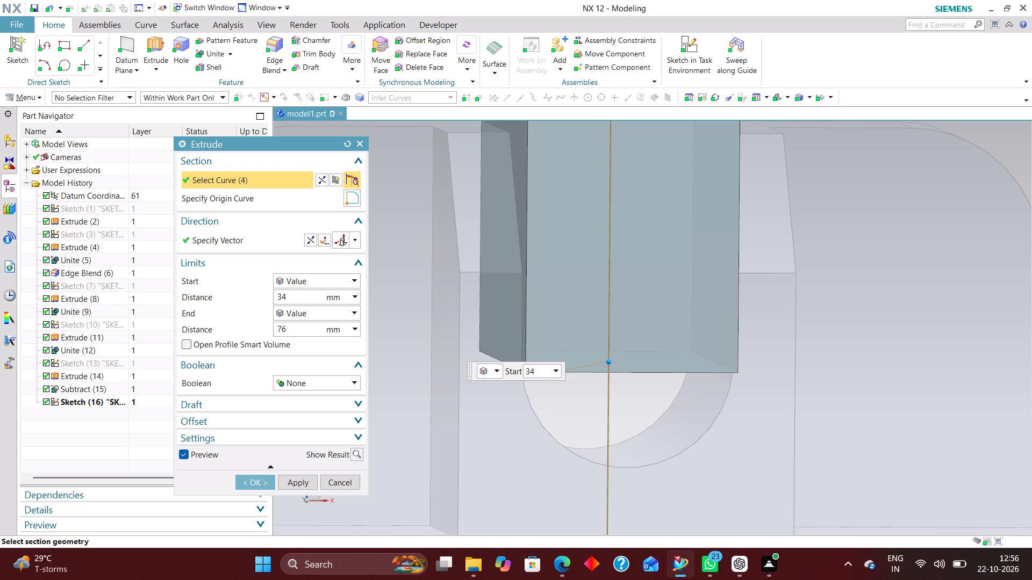
drag(649, 363, 648, 359)
drag(648, 359, 648, 367)
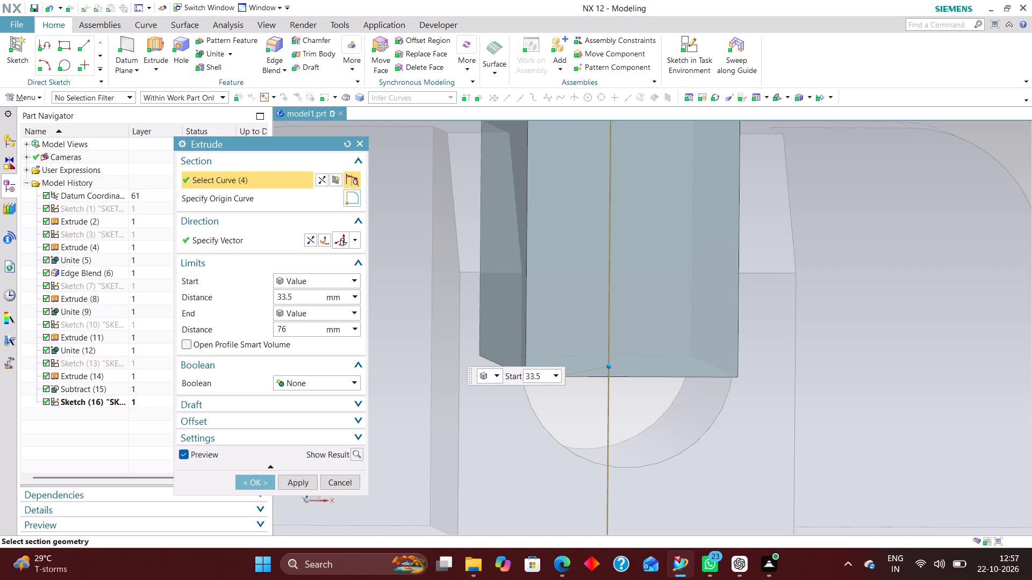
drag(648, 367, 648, 354)
scroll(627, 315, down, 4)
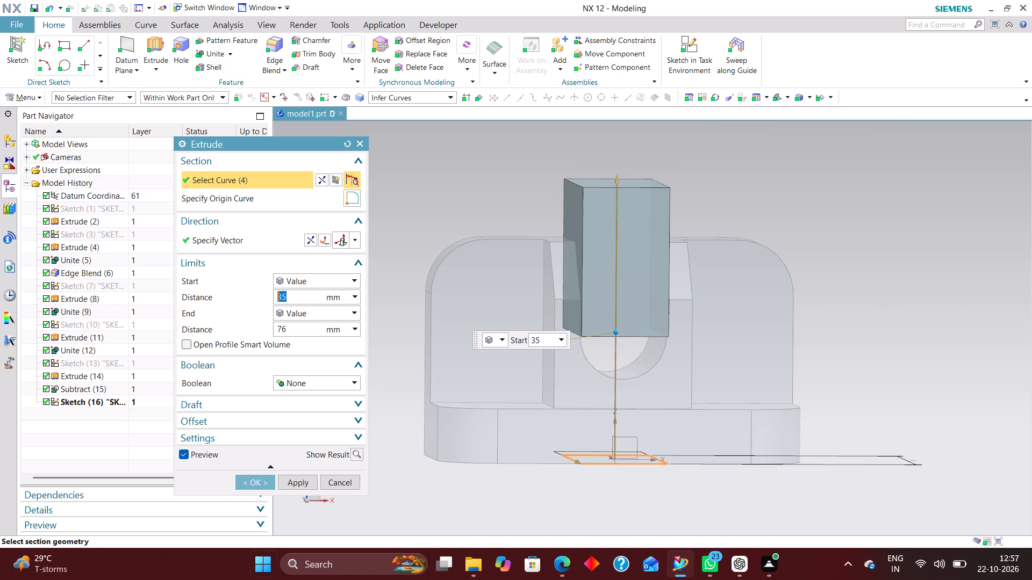
click(257, 484)
Subtract the rectangular block from the bracket body to open the hole upward into a slot.
middle_drag(907, 359, 883, 366)
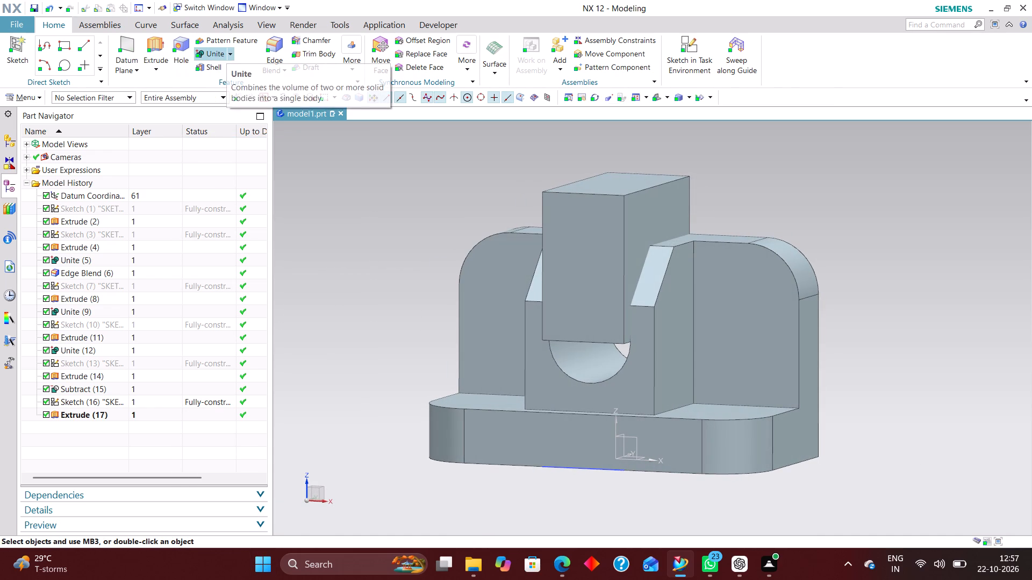
click(228, 52)
click(235, 83)
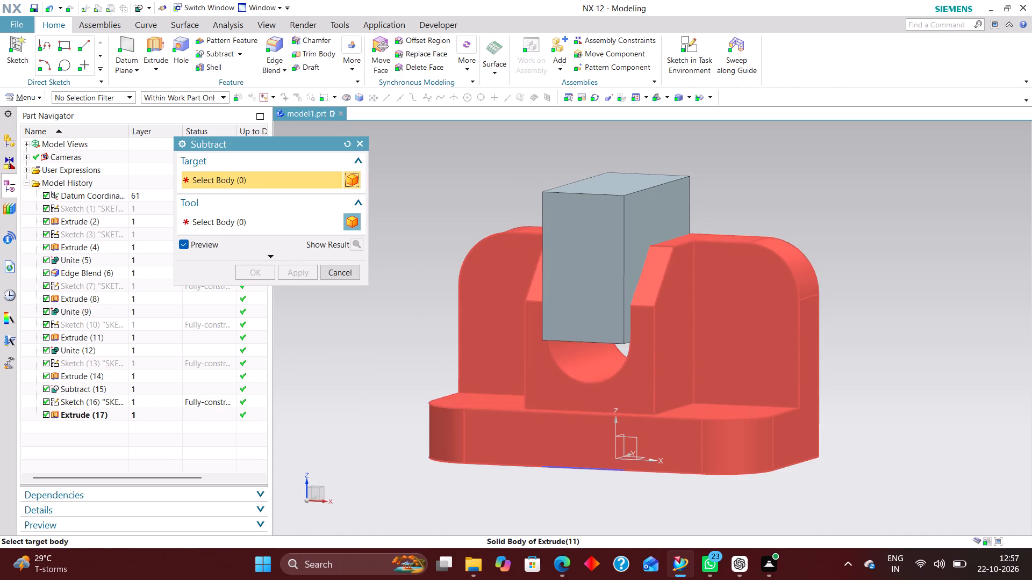
click(521, 375)
click(599, 242)
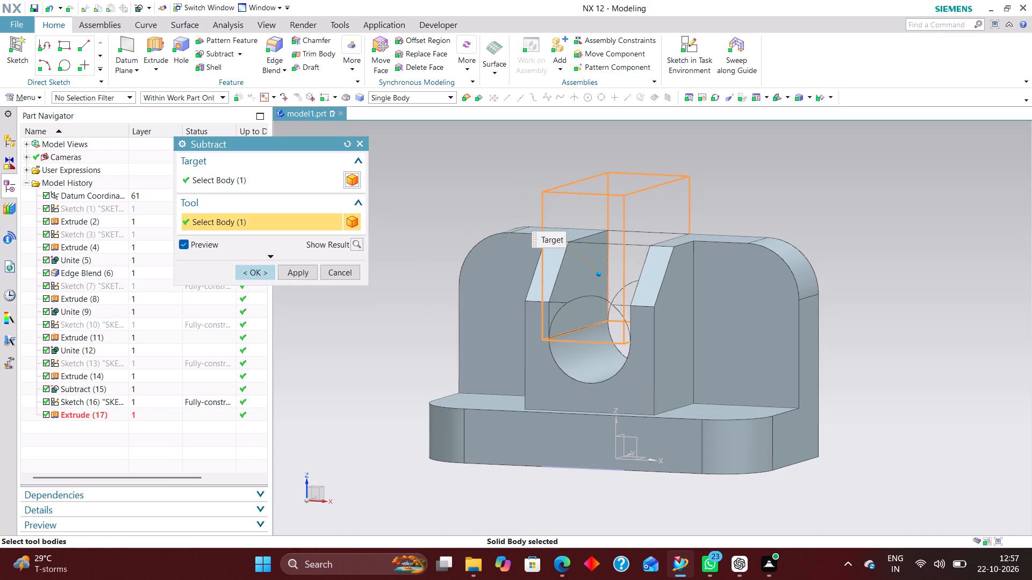
click(247, 267)
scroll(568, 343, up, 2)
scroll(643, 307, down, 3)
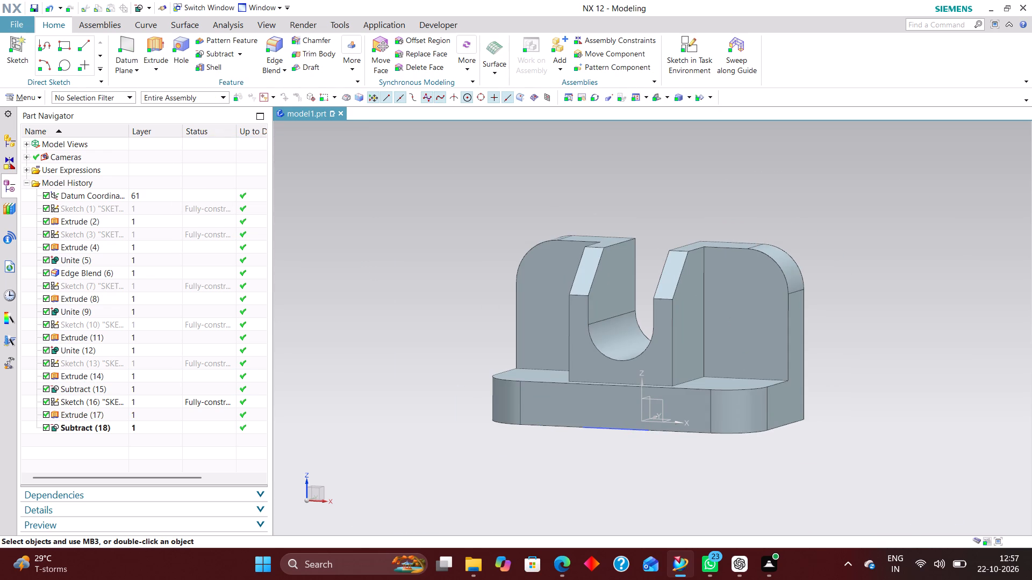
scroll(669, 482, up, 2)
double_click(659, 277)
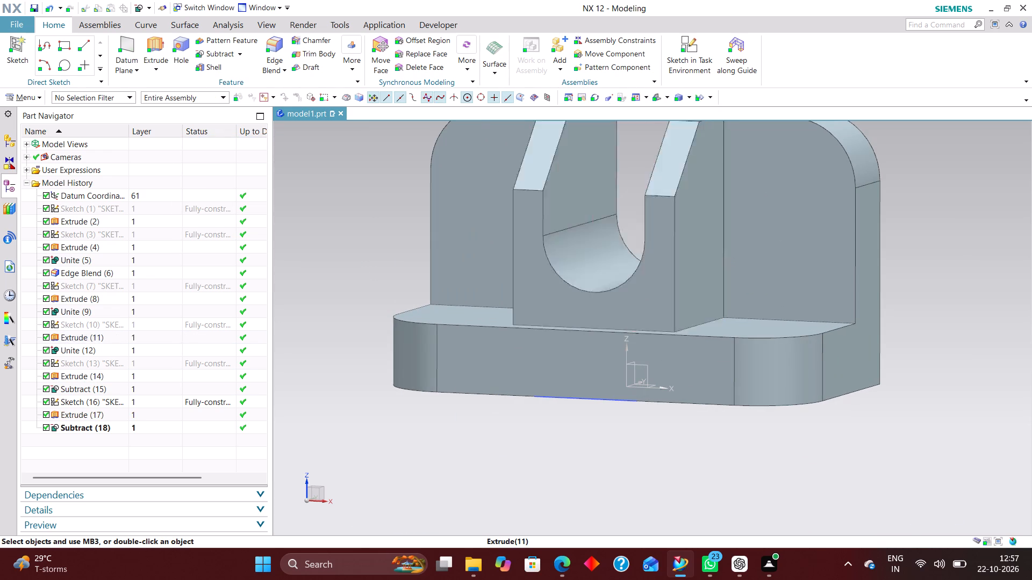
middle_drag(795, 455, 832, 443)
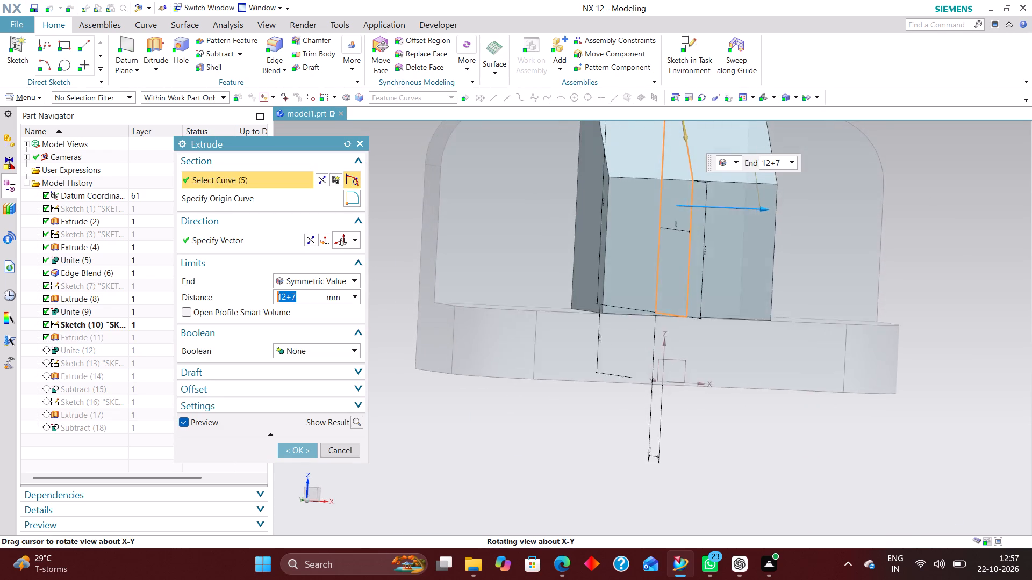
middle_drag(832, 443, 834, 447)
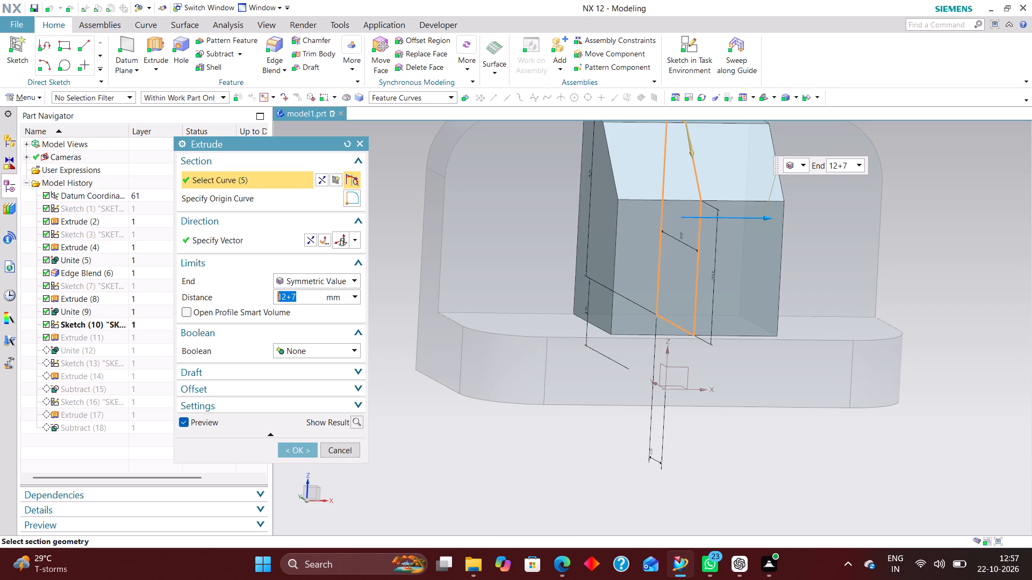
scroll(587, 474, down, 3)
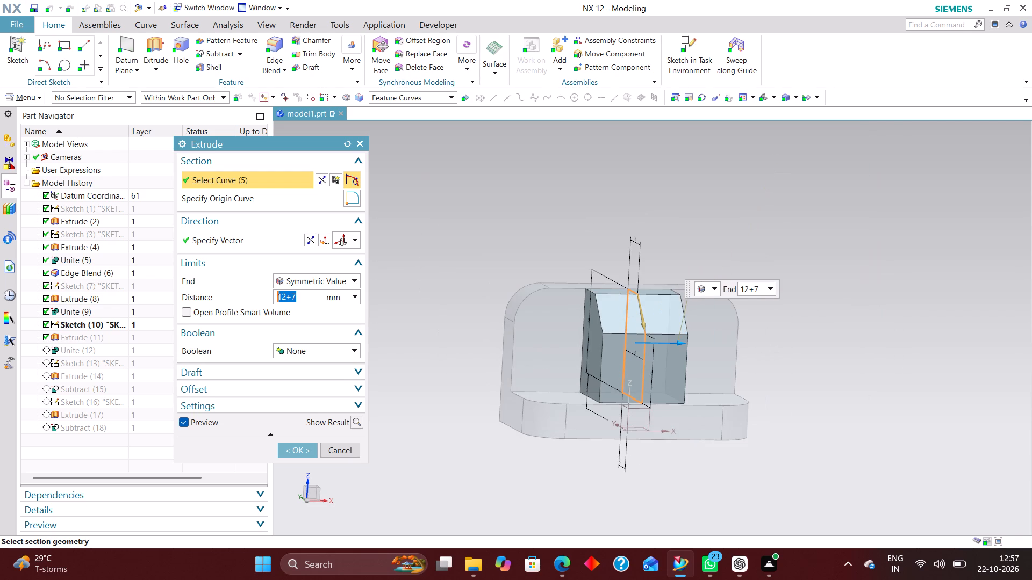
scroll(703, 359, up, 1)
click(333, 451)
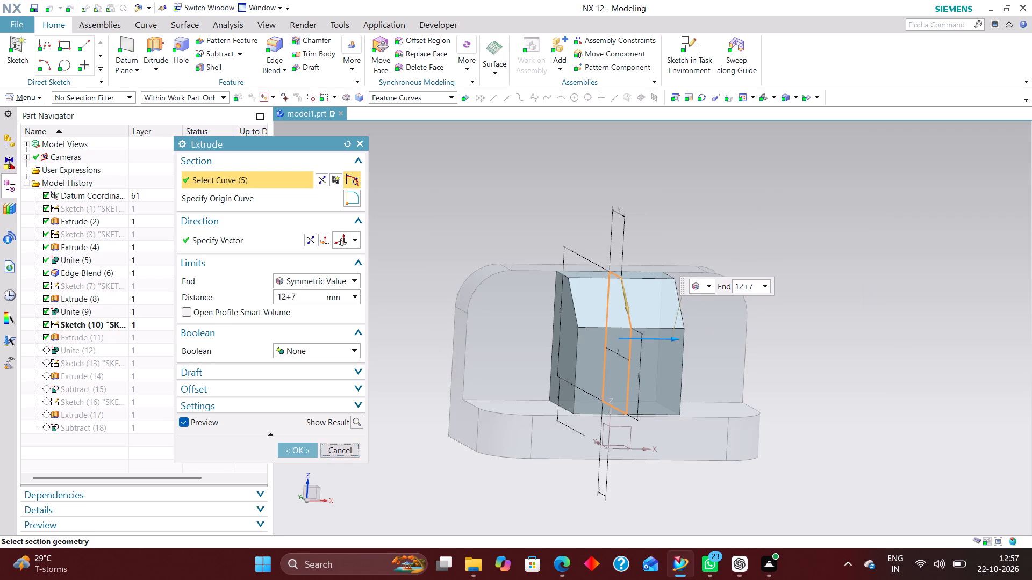
Measure the distance between the slot's inner side face and the support's outer side face.
middle_drag(785, 375, 766, 374)
scroll(766, 374, up, 1)
scroll(664, 376, up, 1)
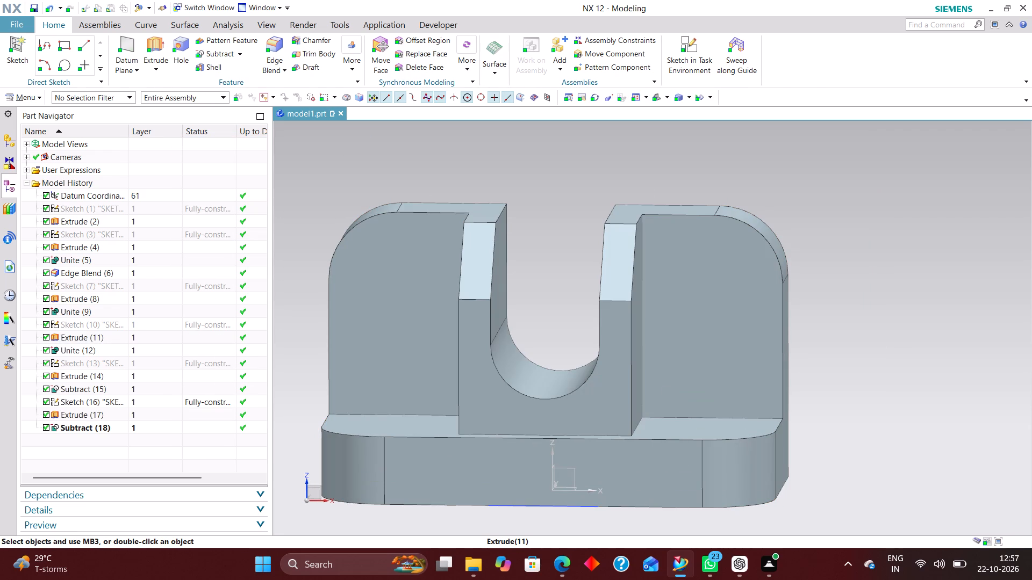
click(216, 25)
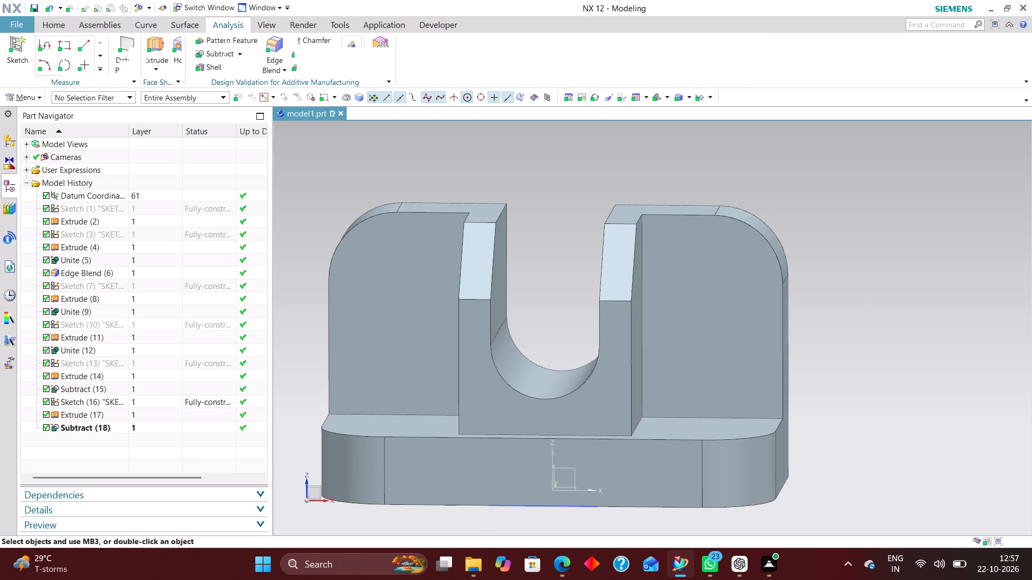
click(114, 41)
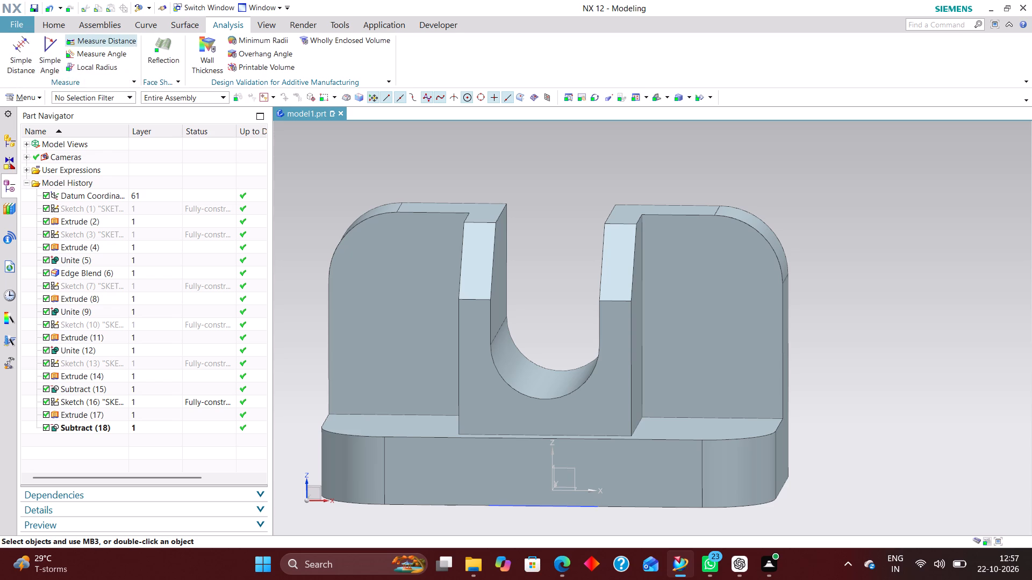
scroll(611, 367, up, 3)
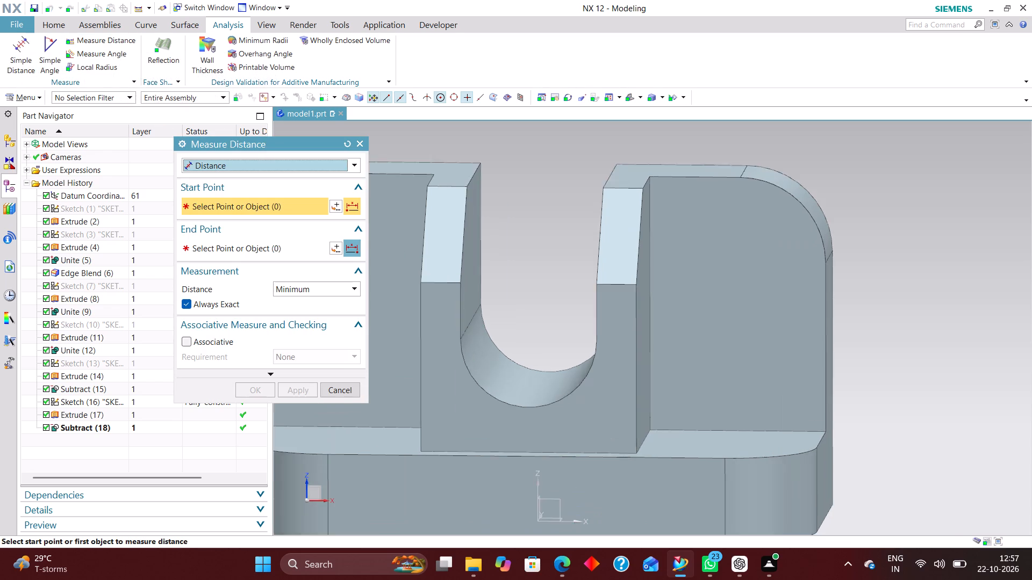
scroll(611, 367, up, 3)
middle_drag(604, 360, 648, 366)
click(661, 295)
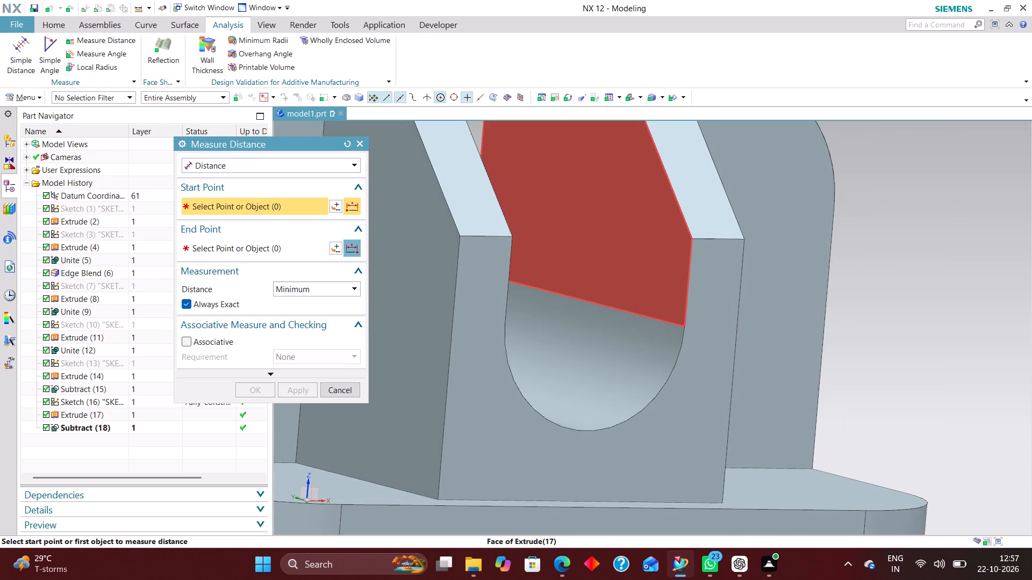
middle_drag(752, 301, 676, 307)
click(475, 257)
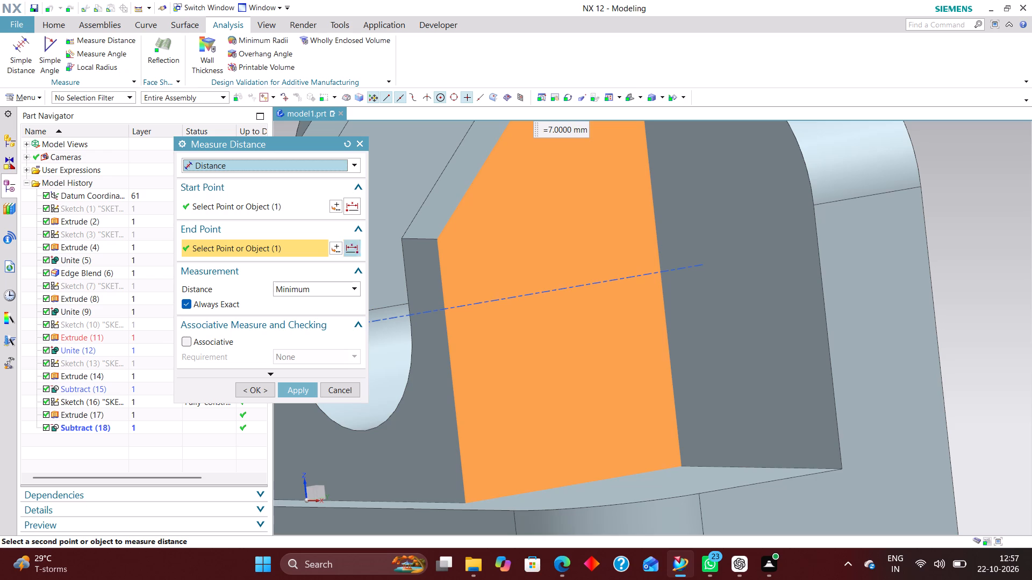
Re-measure the support's wall thickness with Simple Distance, from the slot's inner side to the support's outer side face.
click(357, 141)
click(31, 50)
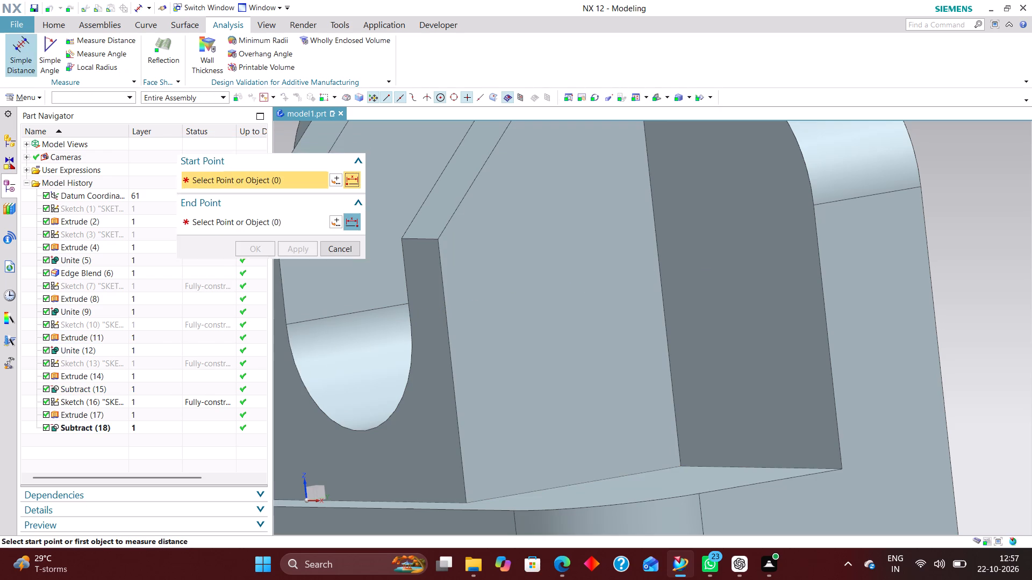
middle_drag(564, 373, 648, 382)
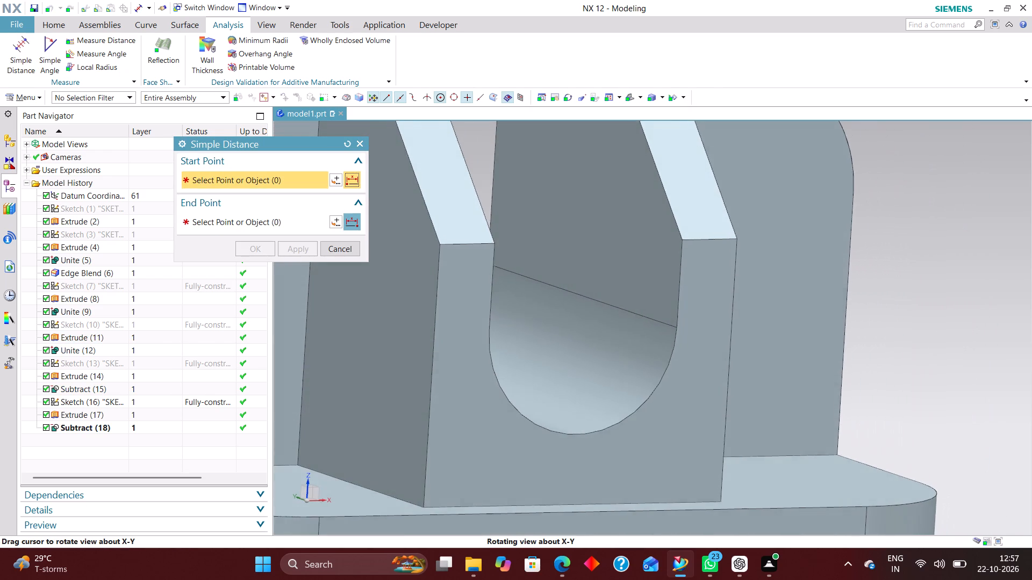
middle_drag(648, 382, 649, 382)
click(675, 278)
middle_drag(751, 329, 702, 334)
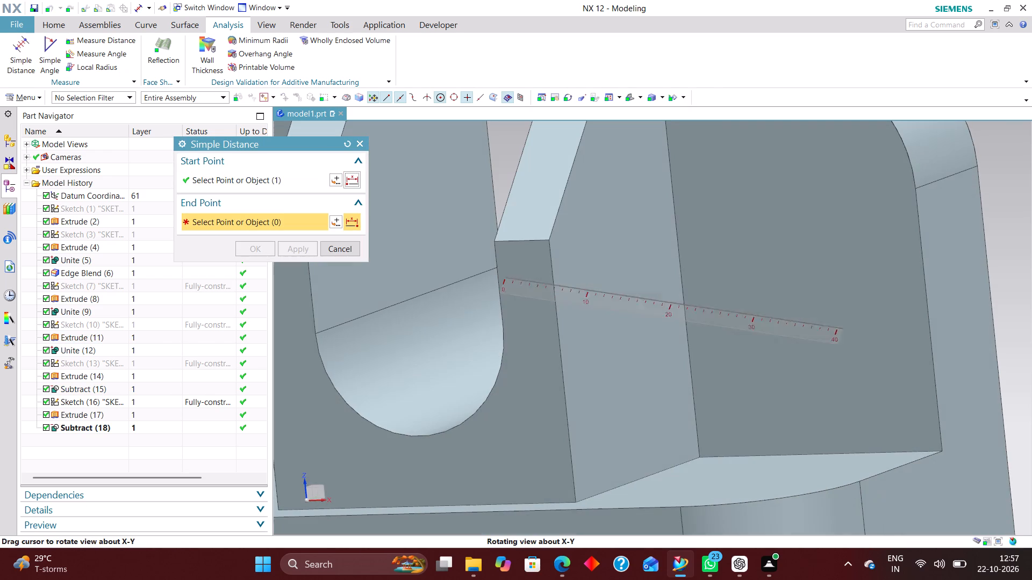
click(579, 269)
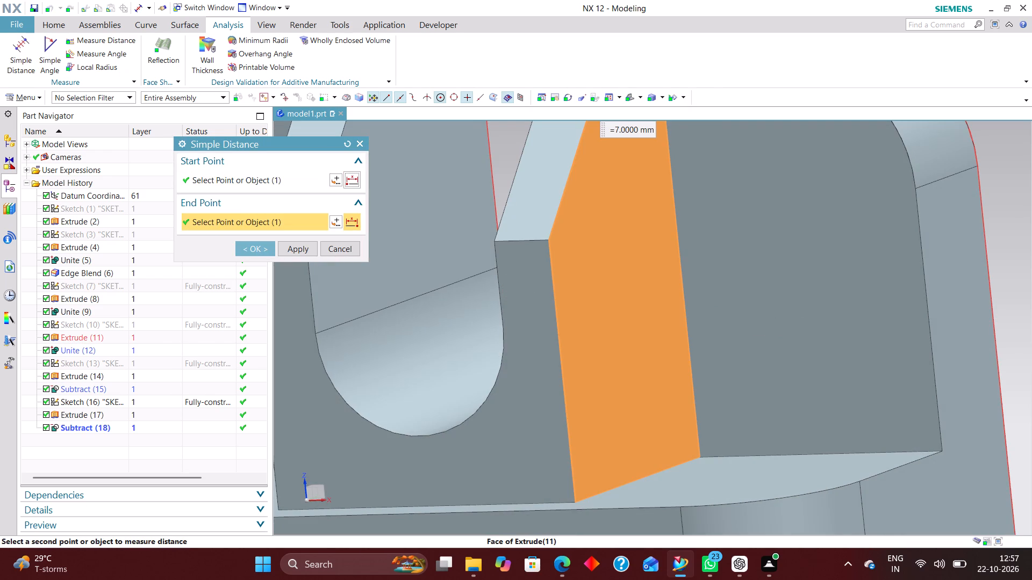
click(364, 144)
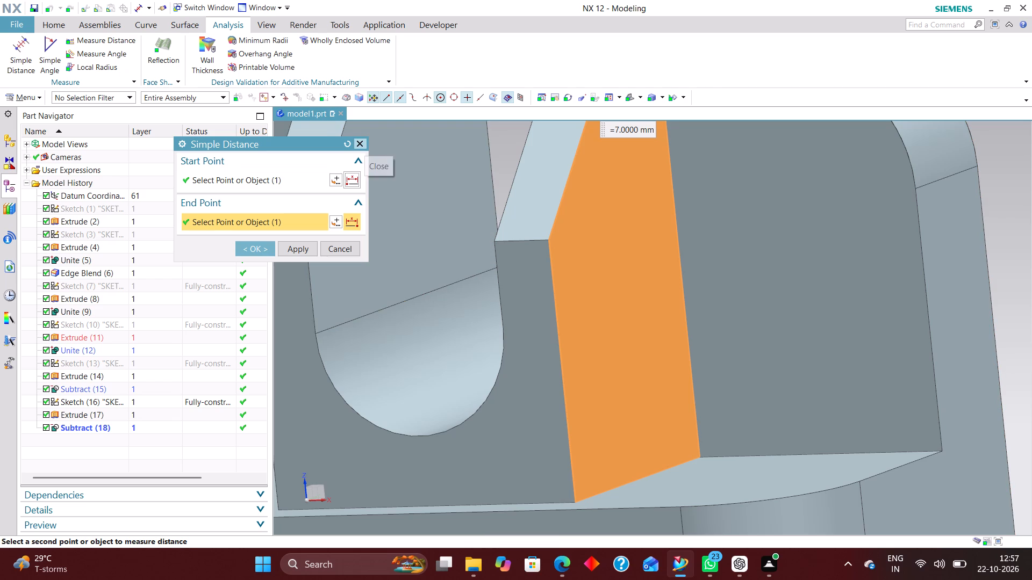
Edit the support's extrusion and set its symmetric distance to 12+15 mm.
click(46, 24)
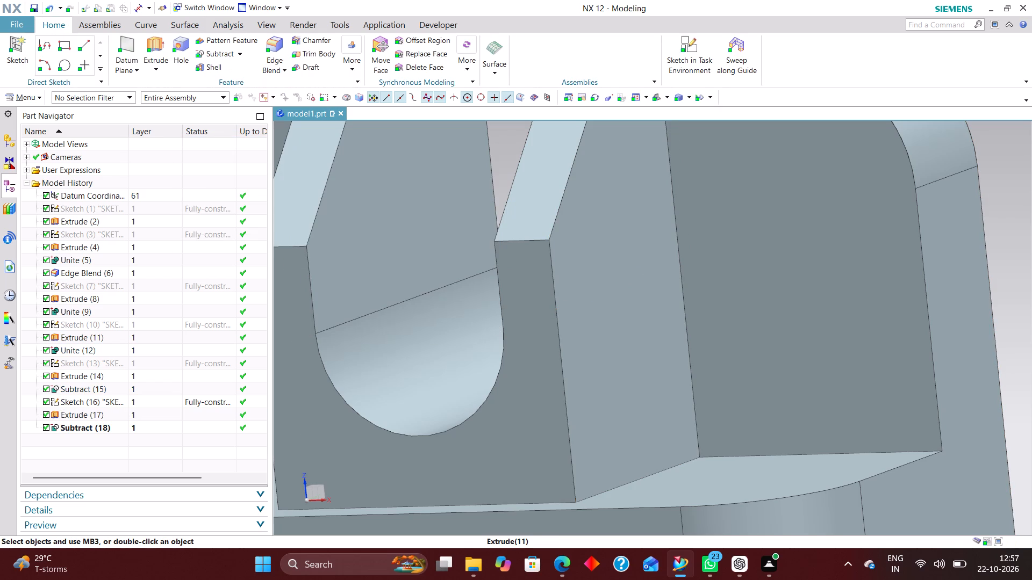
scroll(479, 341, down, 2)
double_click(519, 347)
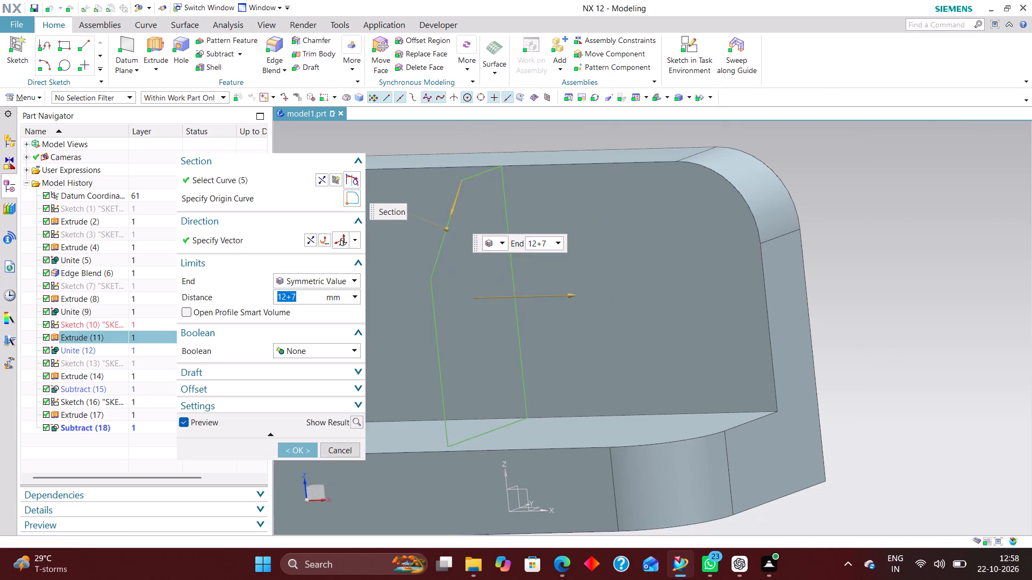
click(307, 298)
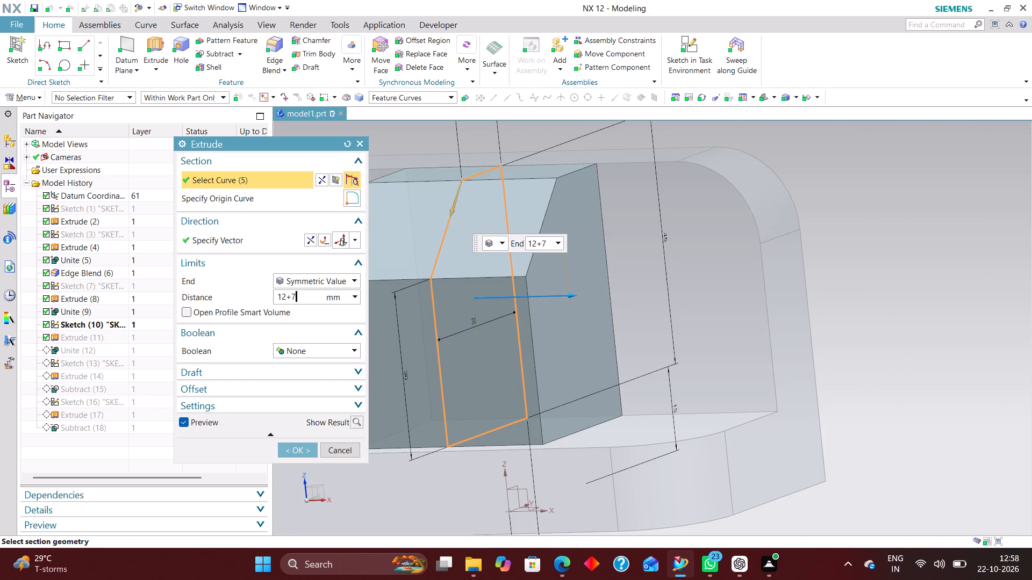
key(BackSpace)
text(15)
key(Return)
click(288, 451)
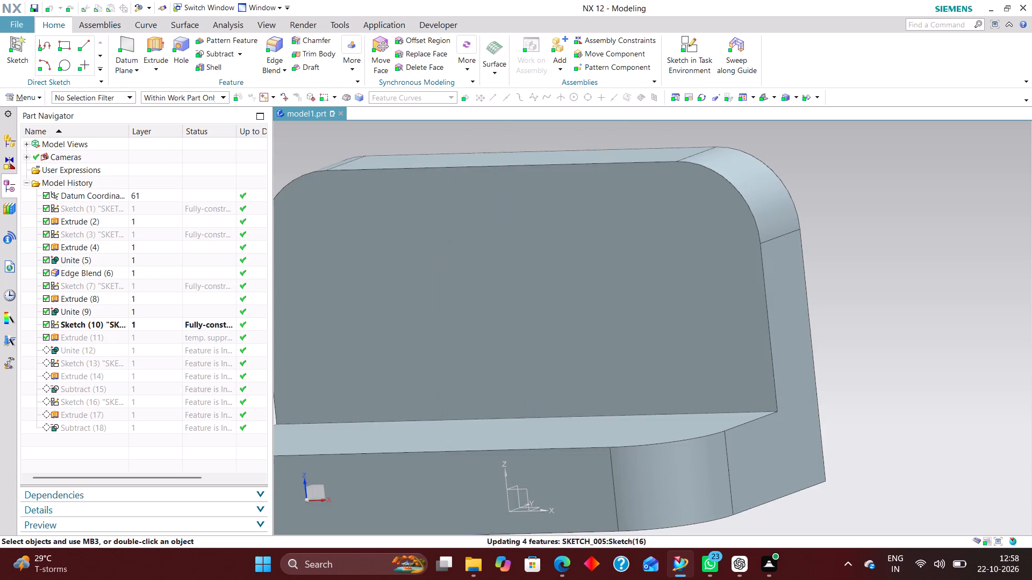
Examine the widened support and the slot on the whole bracket from several angles.
scroll(610, 382, down, 3)
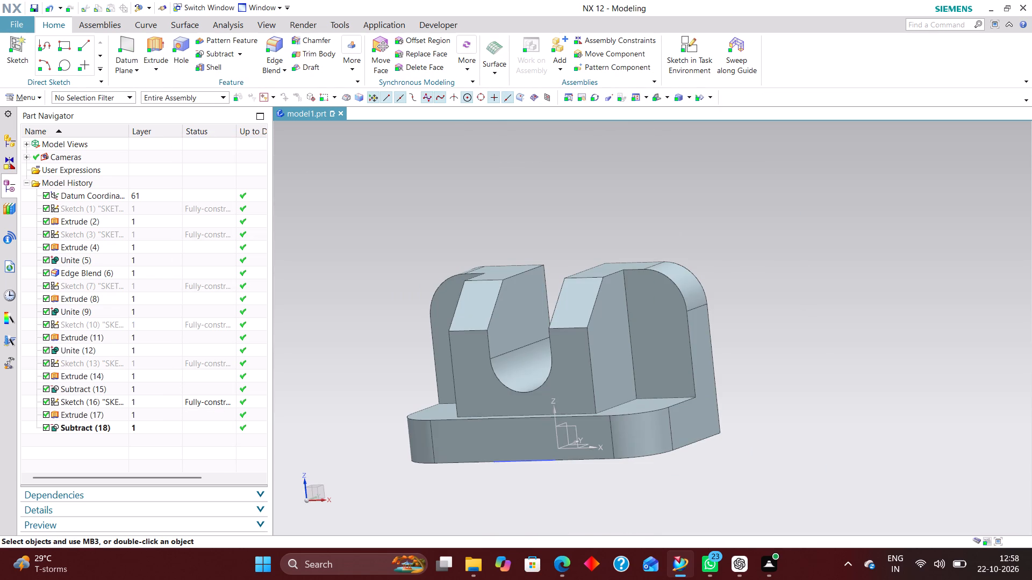
middle_click(691, 487)
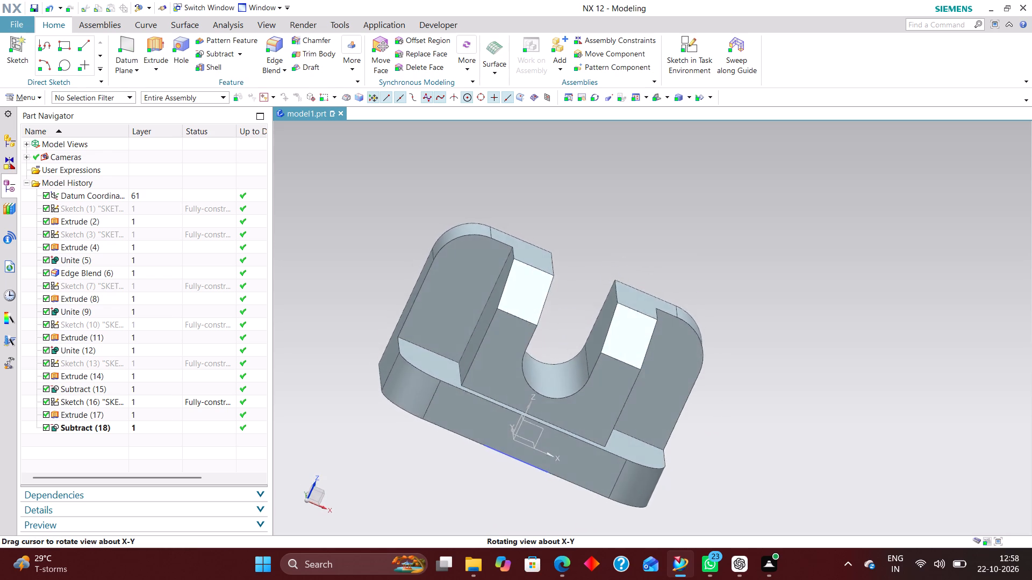
middle_drag(682, 486, 691, 483)
scroll(781, 455, down, 2)
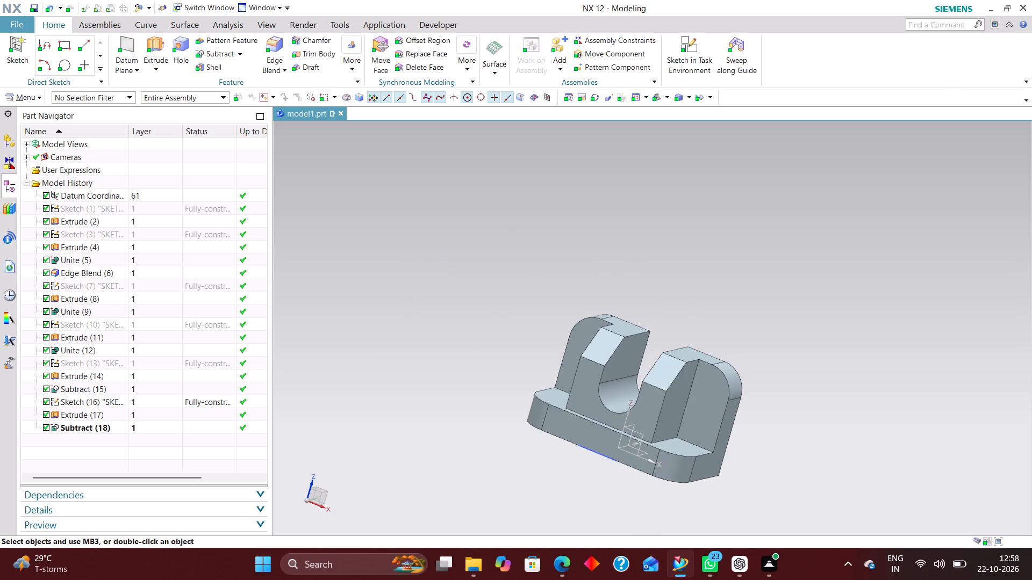
middle_drag(782, 441, 780, 441)
middle_drag(780, 441, 794, 488)
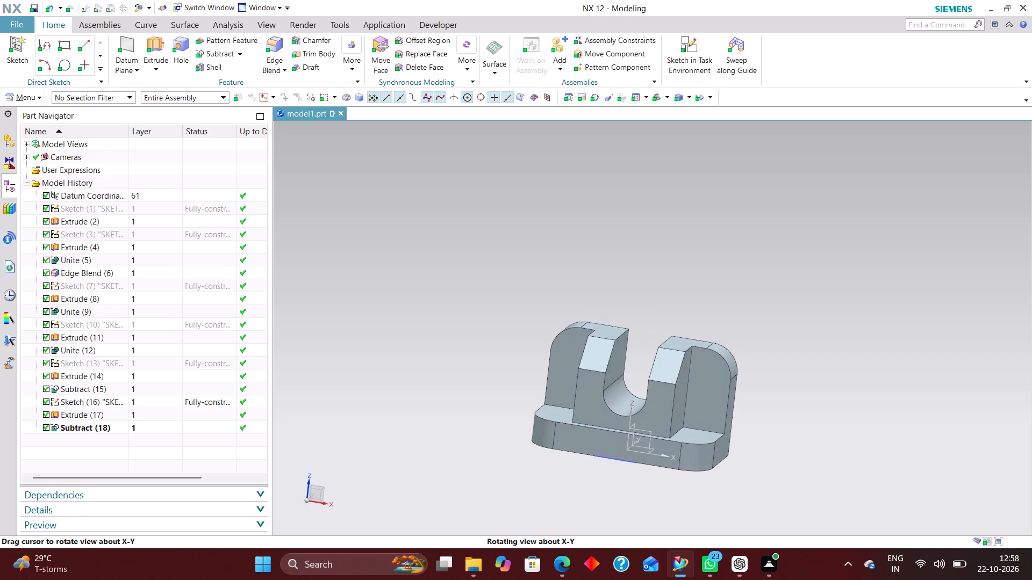
middle_drag(794, 488, 793, 488)
middle_drag(791, 485, 786, 485)
scroll(668, 423, up, 2)
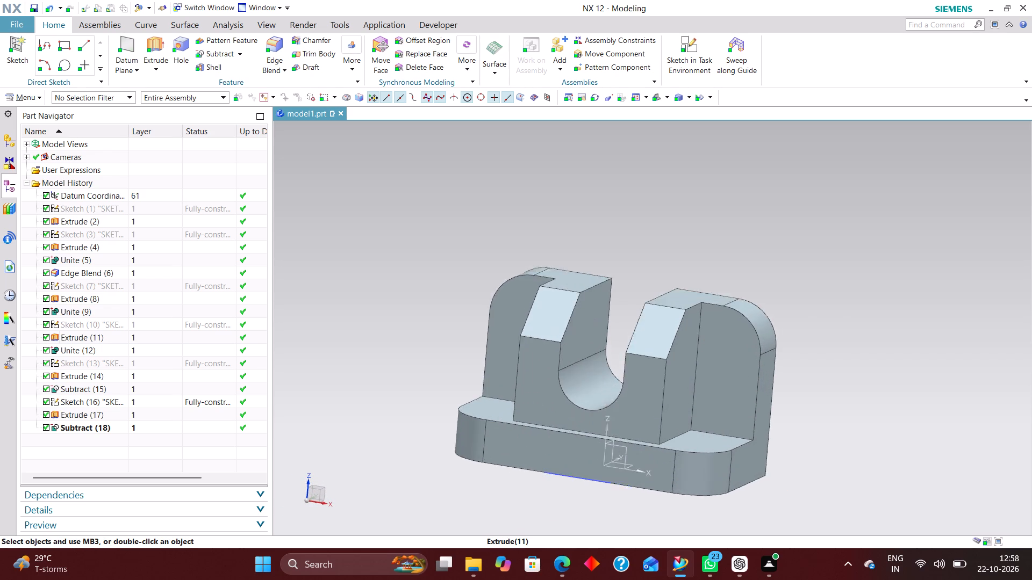
scroll(668, 423, up, 2)
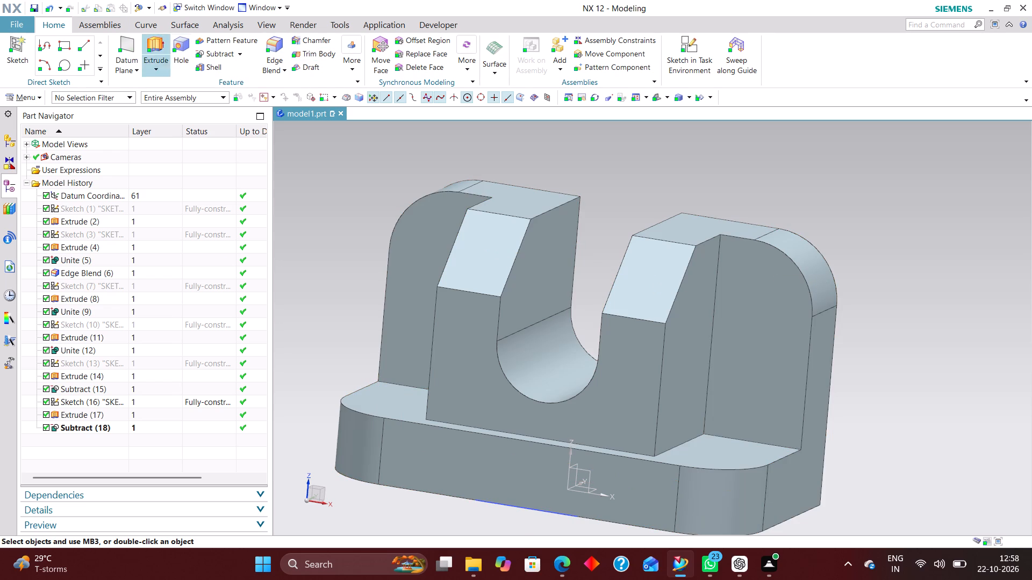
Create two simple 12 mm diameter holes through the base, centred on the arcs of its two front rounded corners.
click(181, 38)
scroll(639, 174, down, 3)
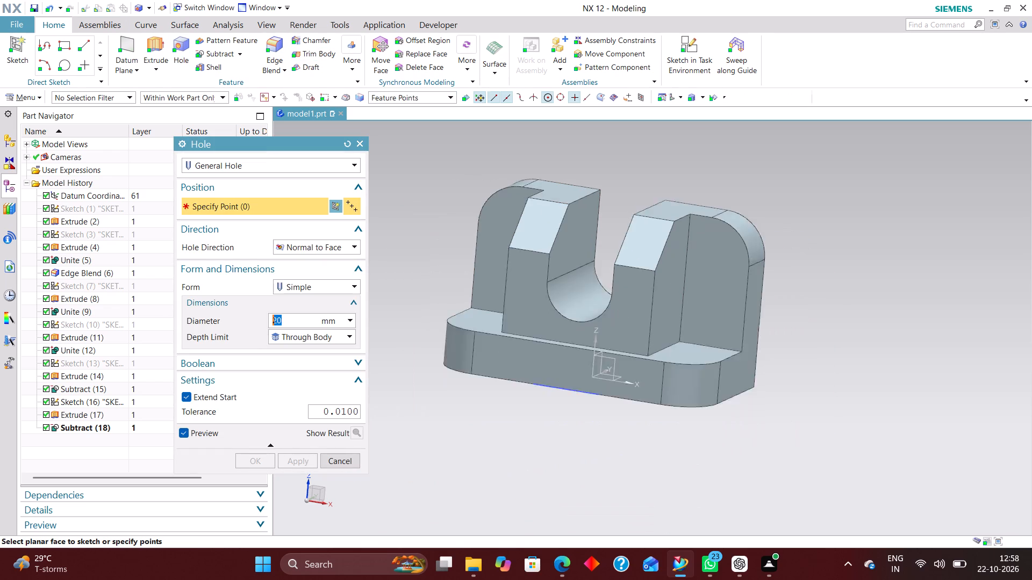
middle_drag(640, 182, 633, 236)
scroll(684, 359, up, 6)
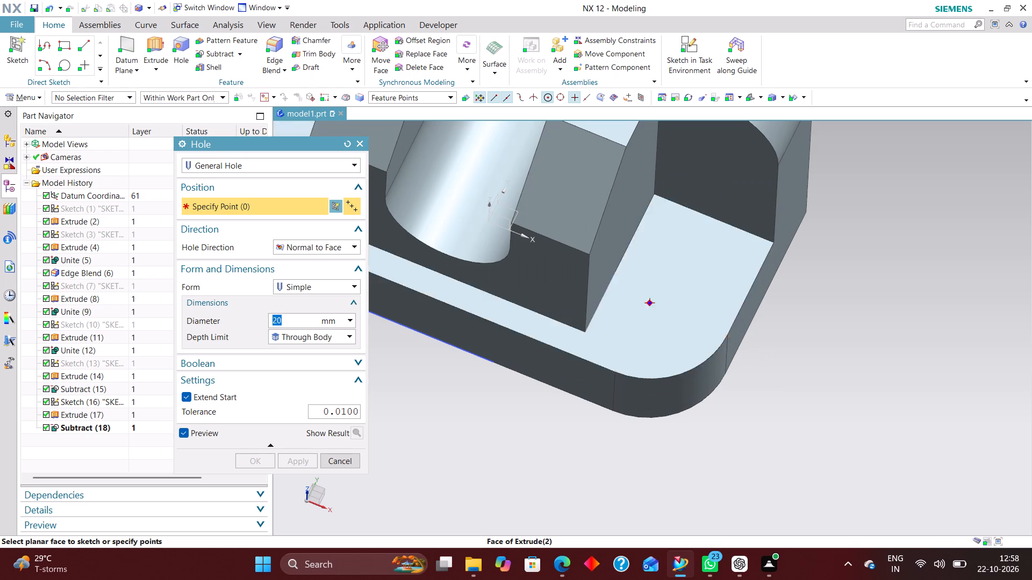
click(675, 375)
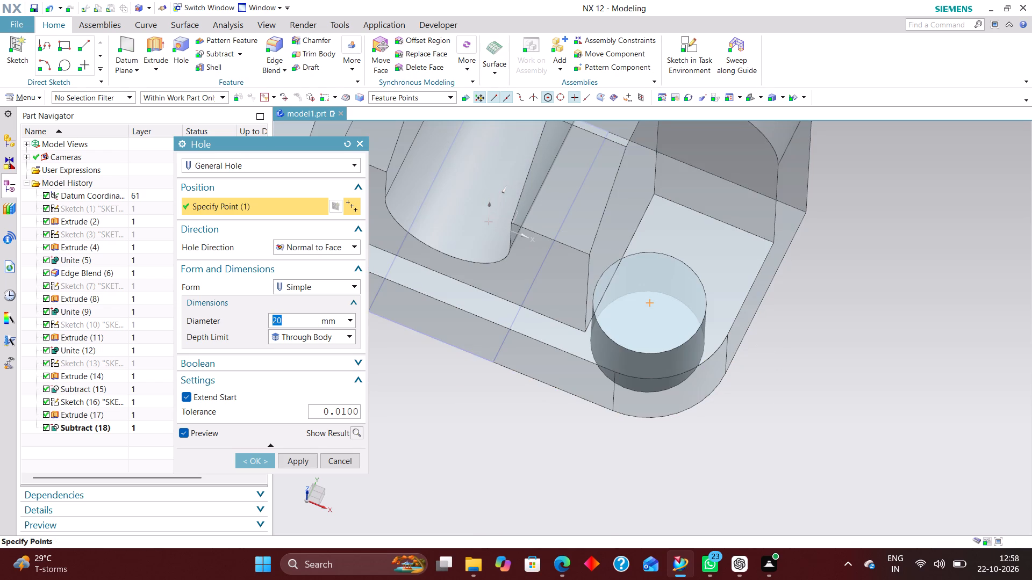
text(12)
key(Return)
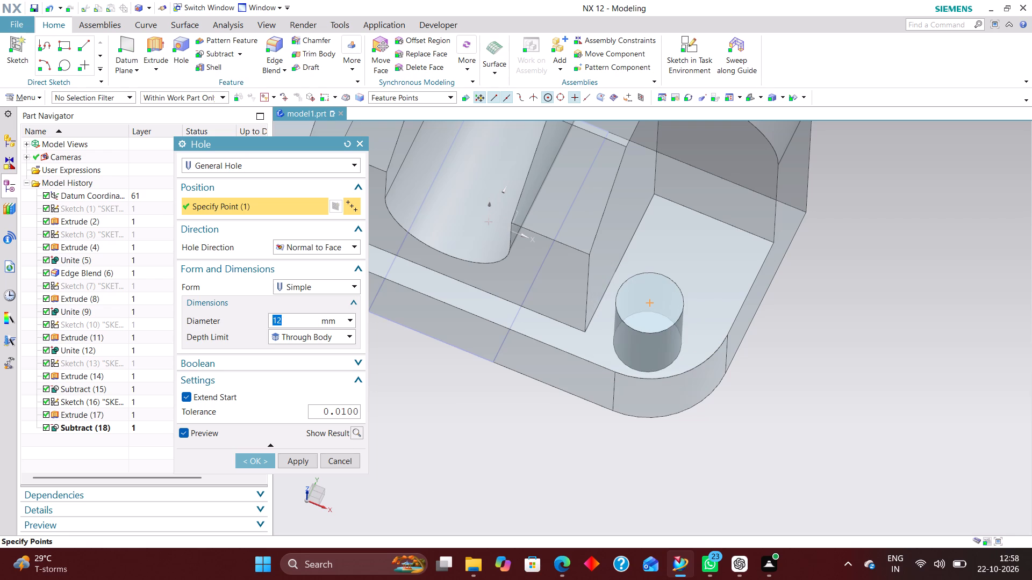
scroll(593, 374, down, 3)
scroll(396, 273, up, 4)
click(408, 296)
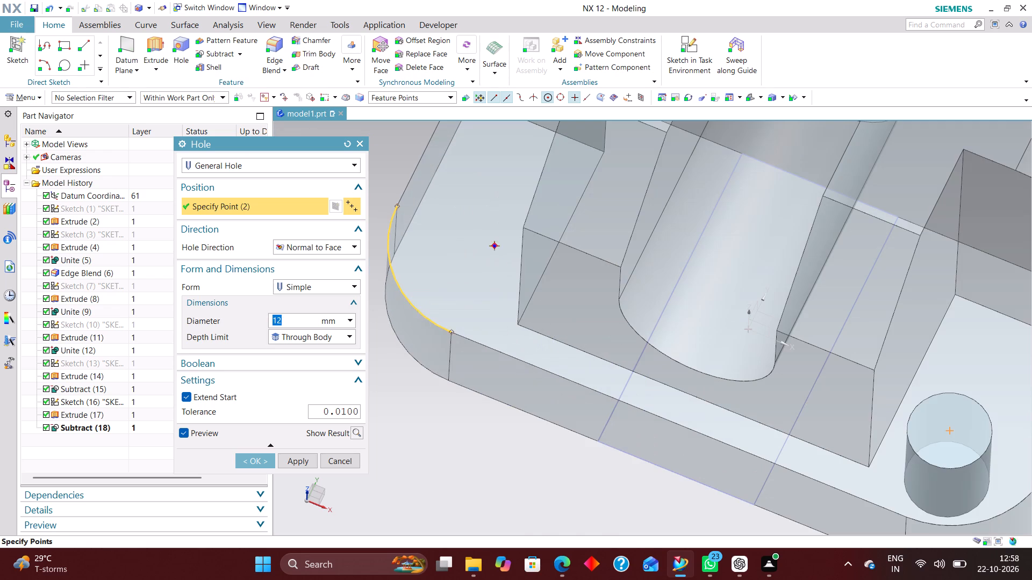
scroll(574, 373, down, 4)
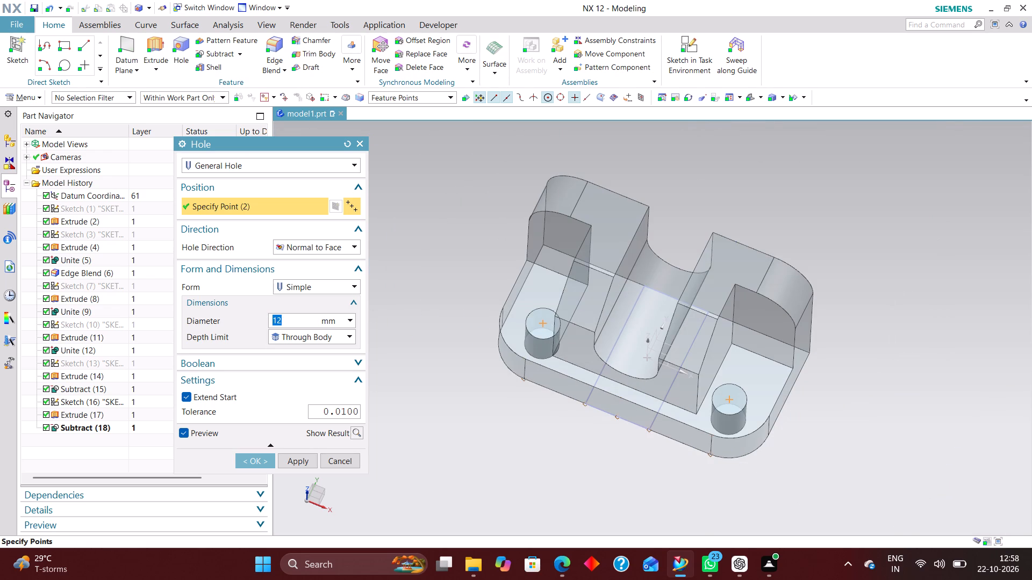
click(254, 459)
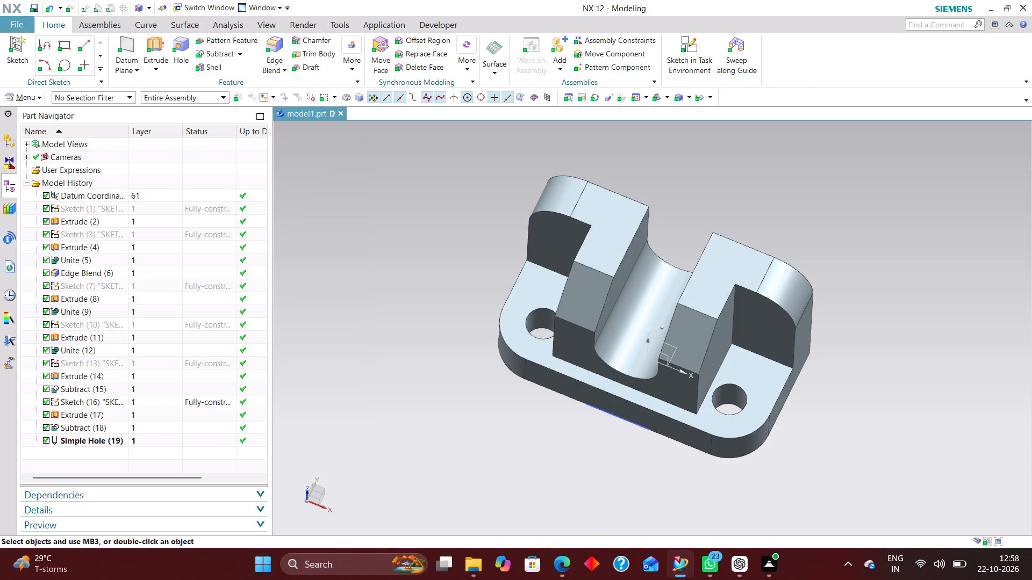
Edit the support's extrusion and set its symmetric distance to 12+7.5 mm.
middle_drag(608, 499, 598, 471)
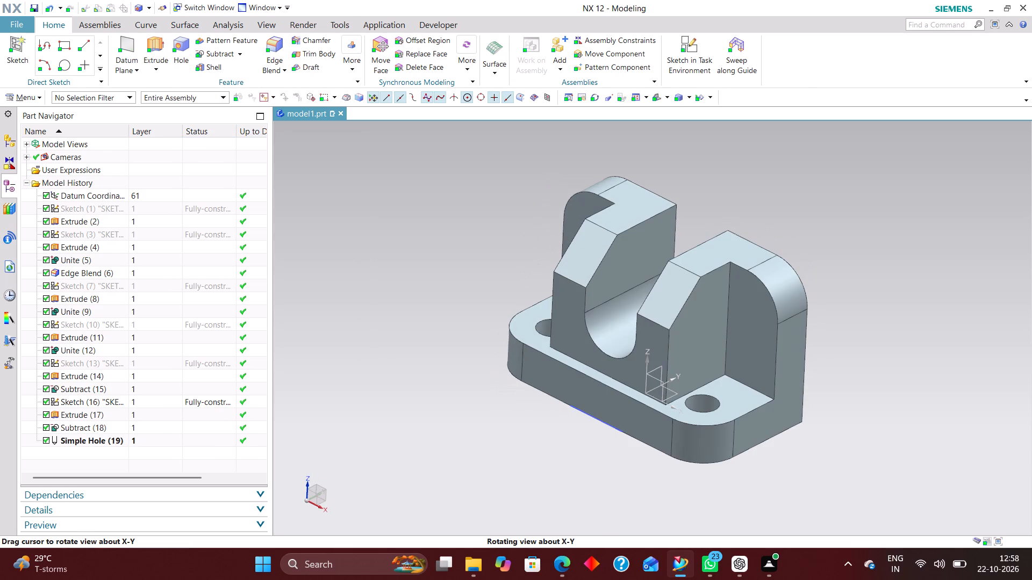
middle_drag(598, 471, 633, 475)
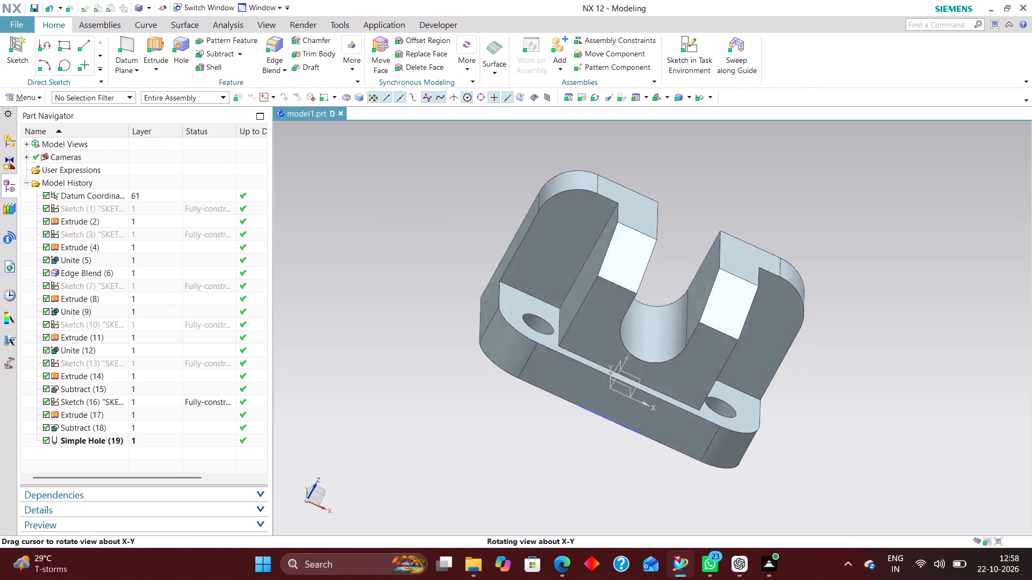
middle_drag(633, 475, 639, 475)
scroll(639, 475, up, 1)
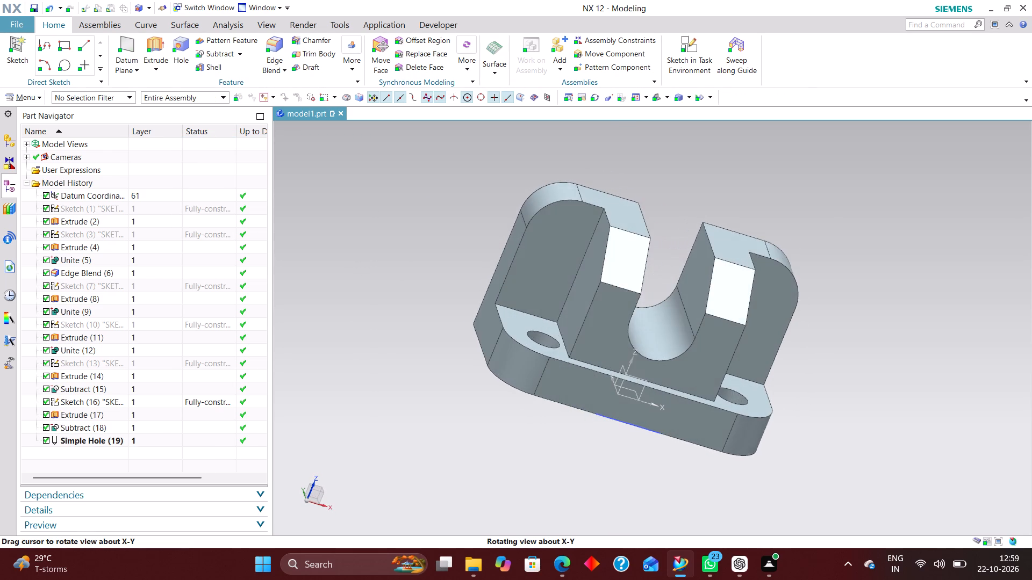
double_click(723, 336)
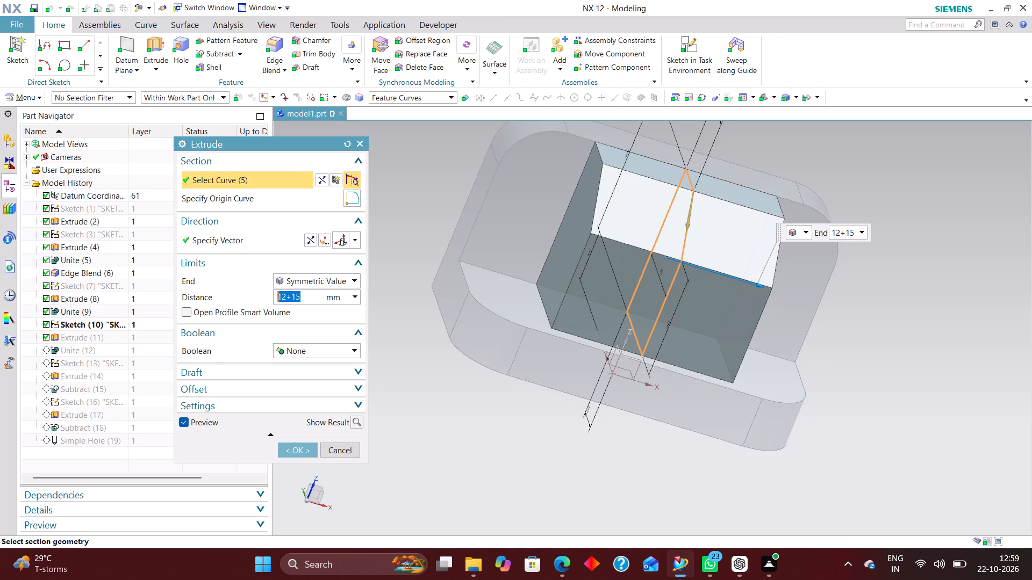
click(314, 295)
key(BackSpace)
key(BackSpace)
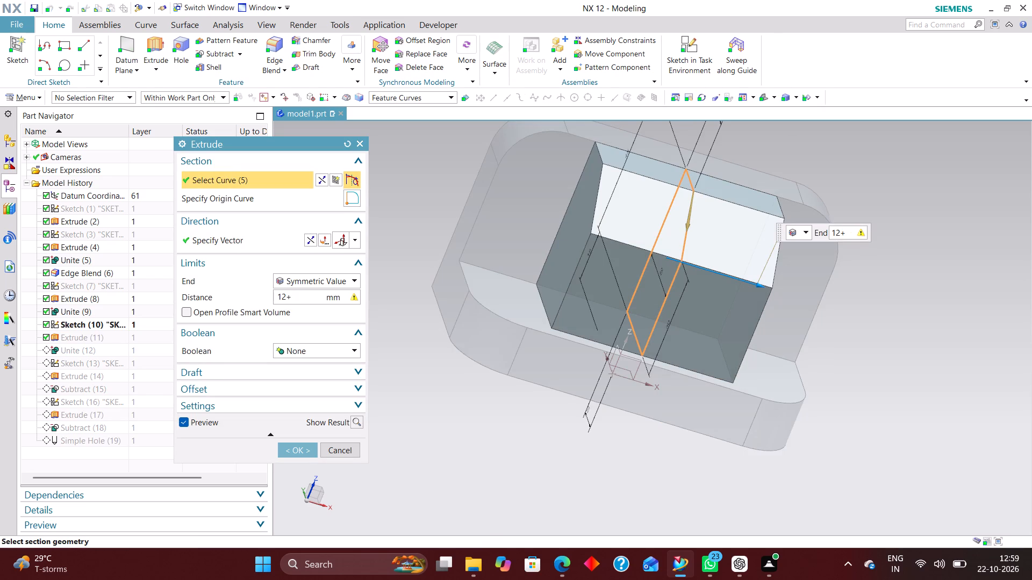
text(7.5)
key(Return)
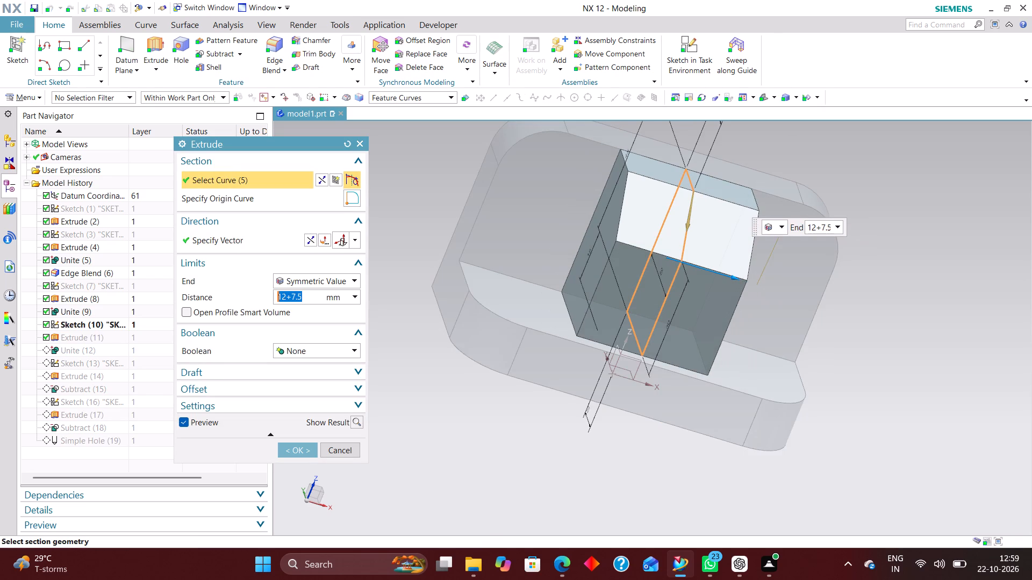
click(289, 451)
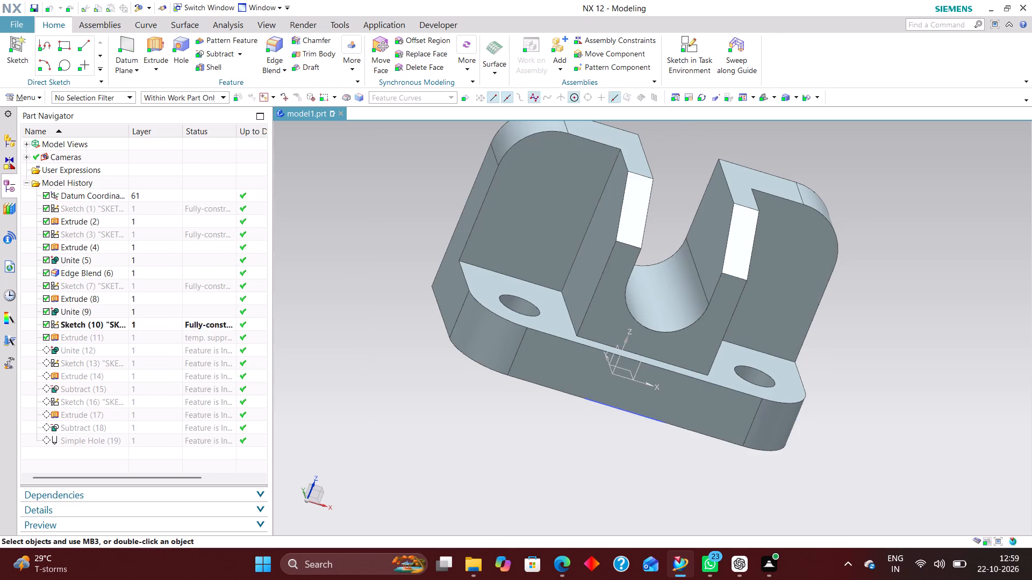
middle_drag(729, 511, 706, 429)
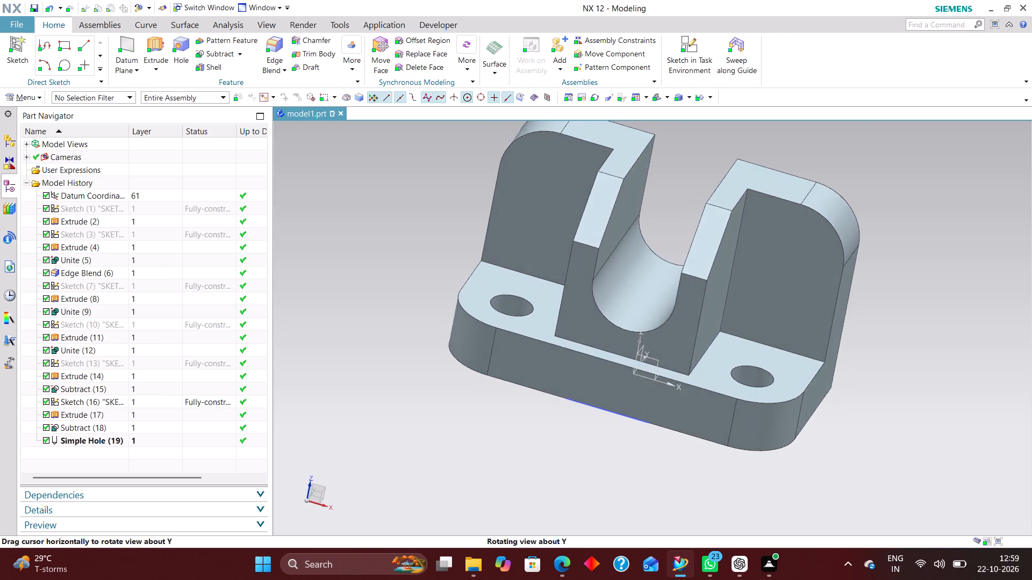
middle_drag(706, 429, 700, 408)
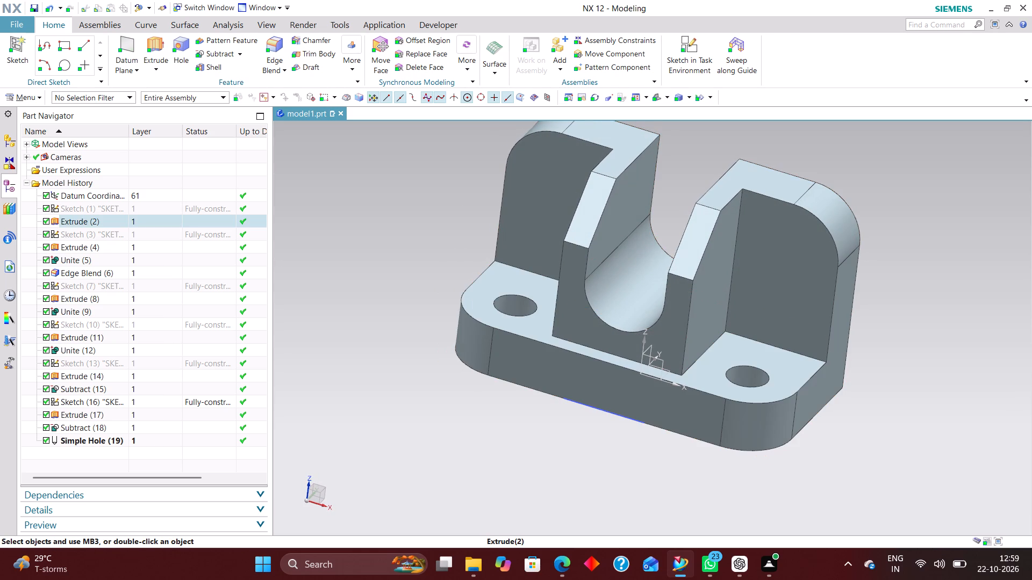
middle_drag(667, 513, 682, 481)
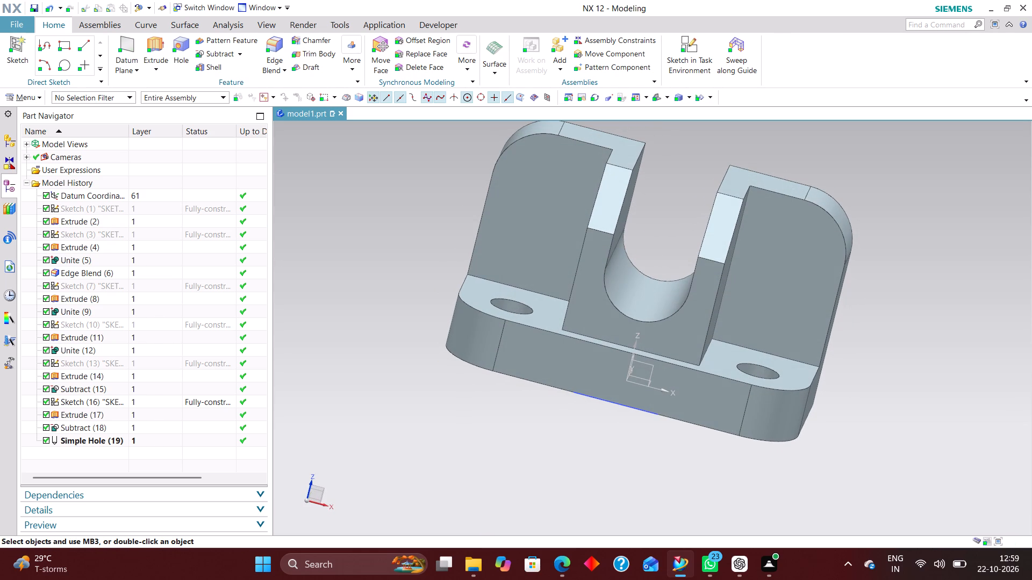
Undo the last change to the support's extrusion distance.
click(49, 5)
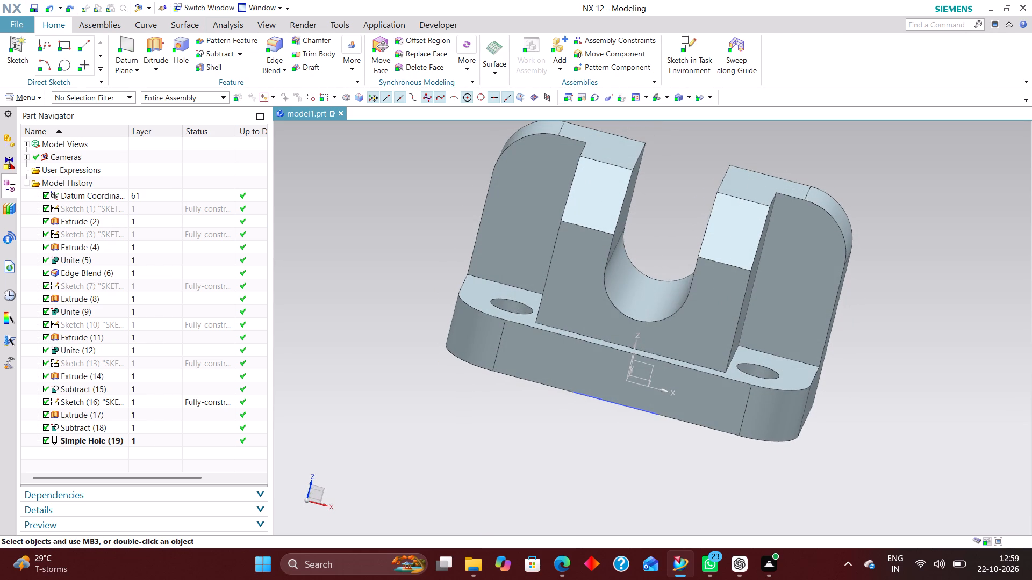
Measure the simple distance from the slot's inner side face to the support's adjacent outer side face.
click(224, 25)
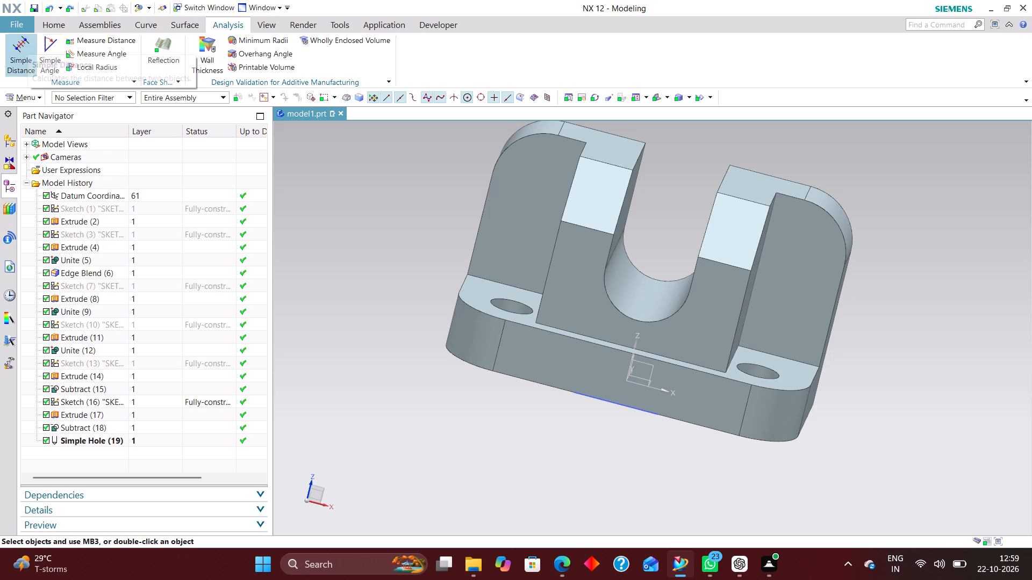
click(26, 42)
middle_drag(654, 322, 743, 337)
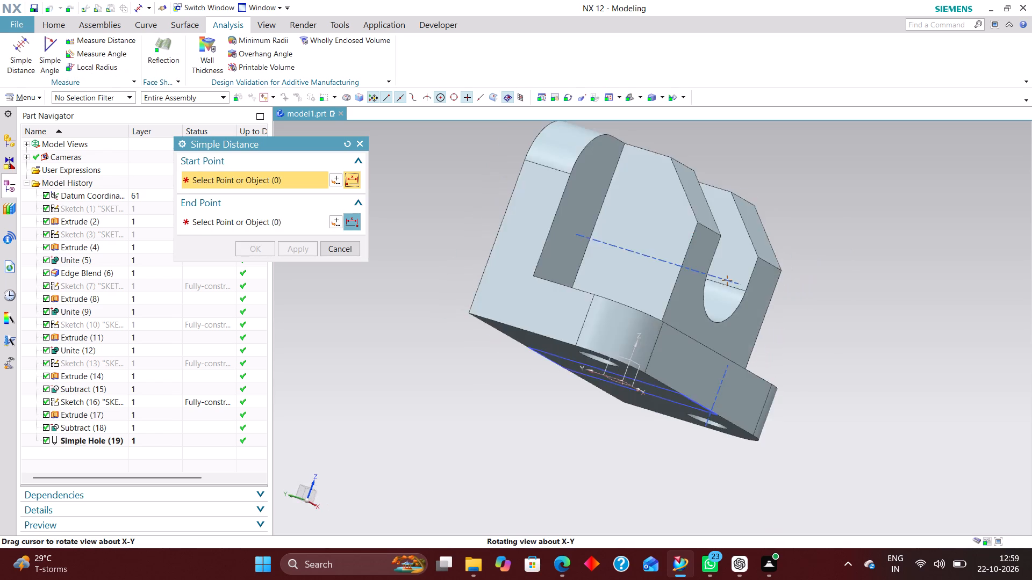
middle_drag(743, 337, 725, 345)
click(734, 258)
middle_drag(807, 298, 802, 301)
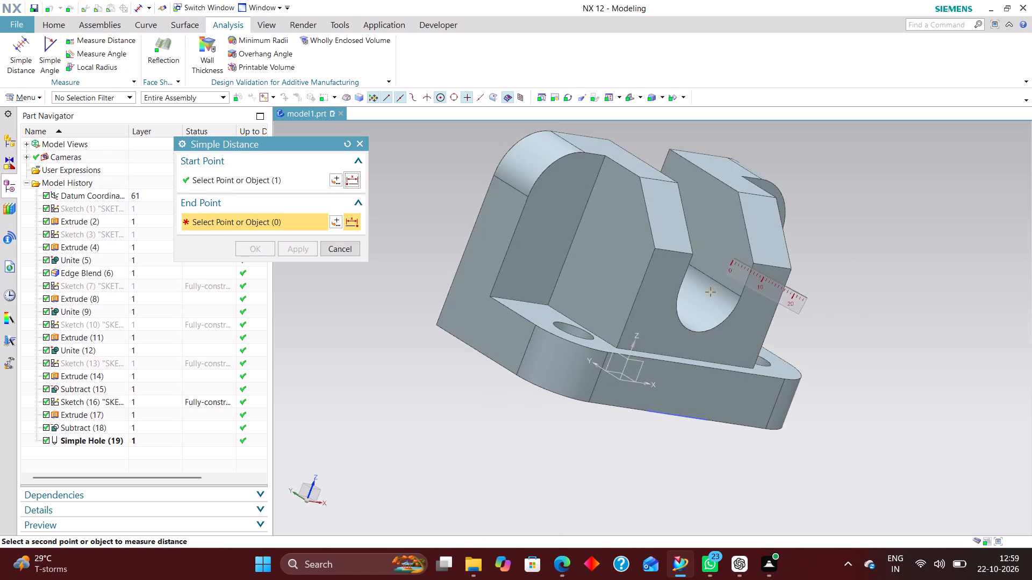
middle_drag(802, 301, 716, 303)
scroll(716, 302, up, 1)
click(662, 249)
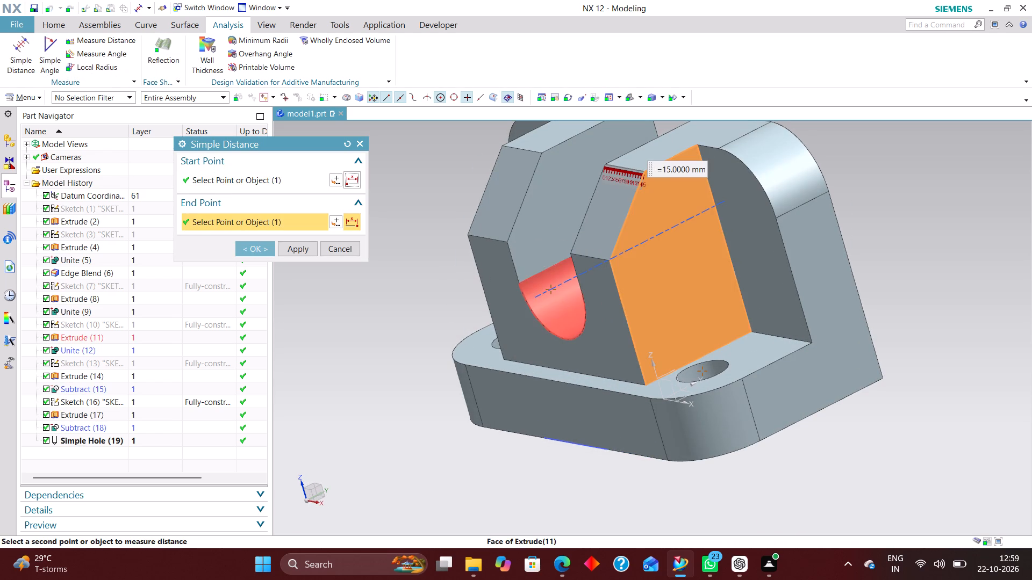
click(346, 249)
Measure the support's overall width between its two outer side faces with Simple Distance.
scroll(497, 328, down, 2)
middle_drag(493, 303, 563, 301)
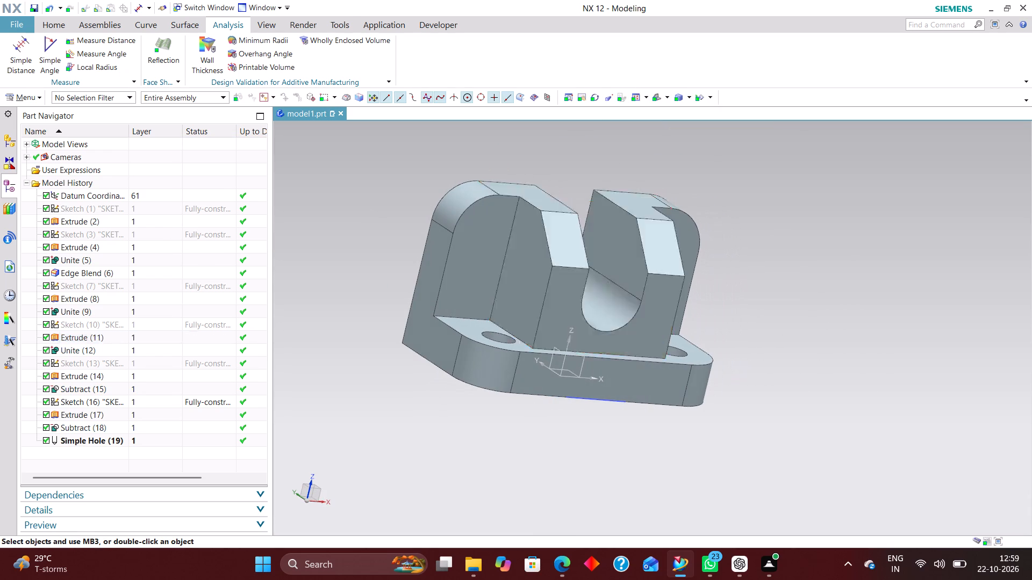
click(18, 35)
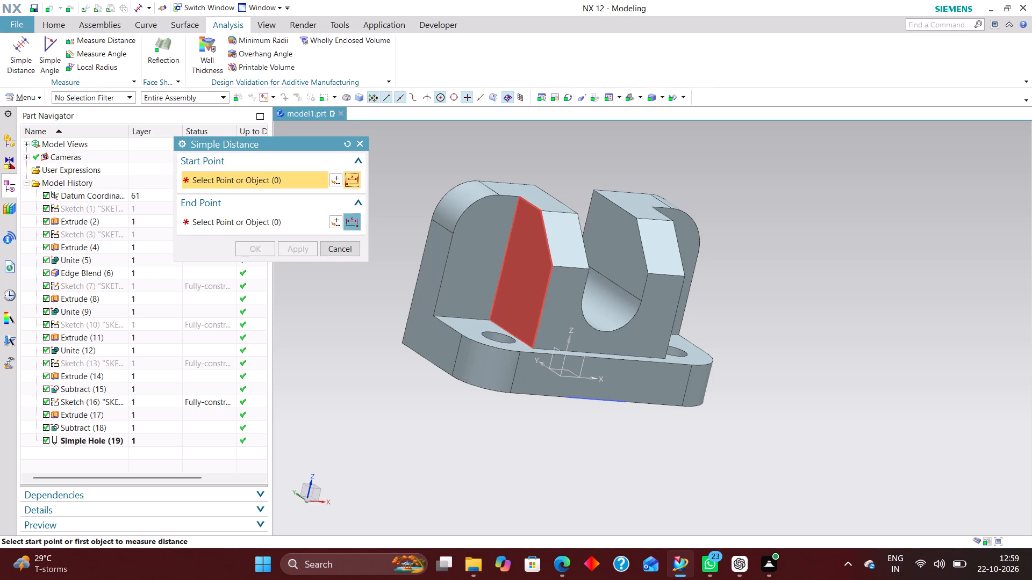
click(544, 277)
middle_drag(708, 300, 636, 301)
click(606, 271)
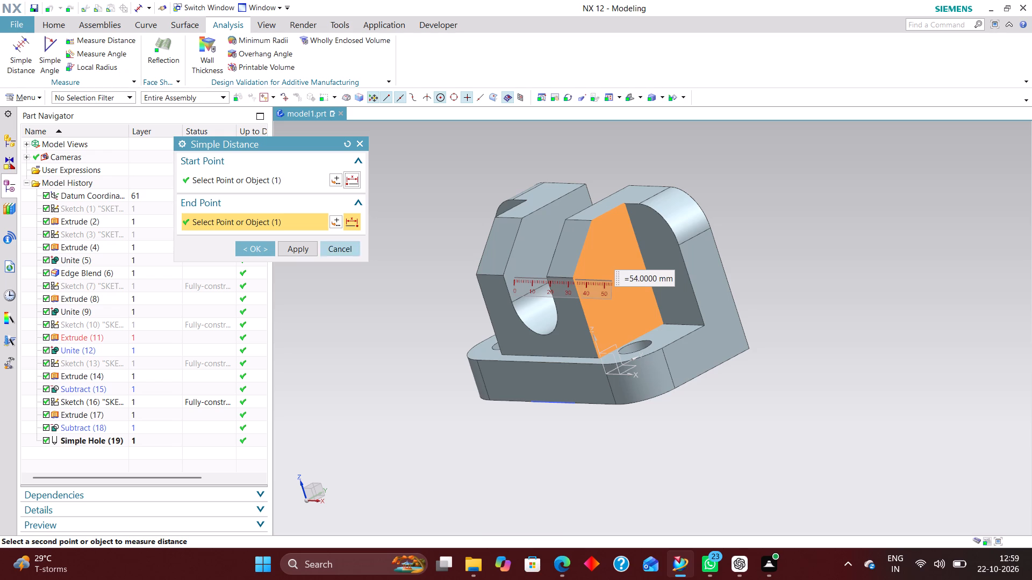
click(352, 249)
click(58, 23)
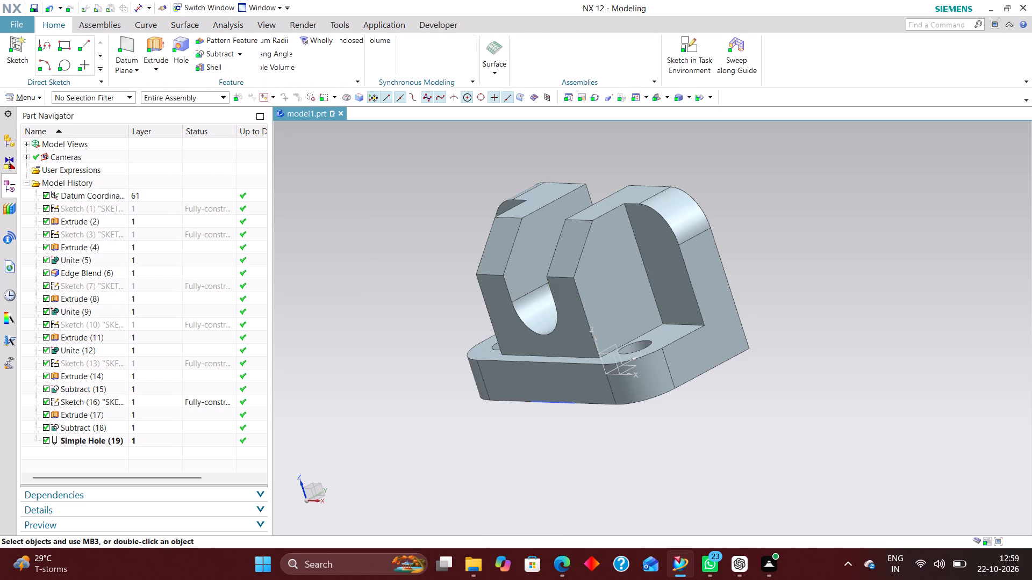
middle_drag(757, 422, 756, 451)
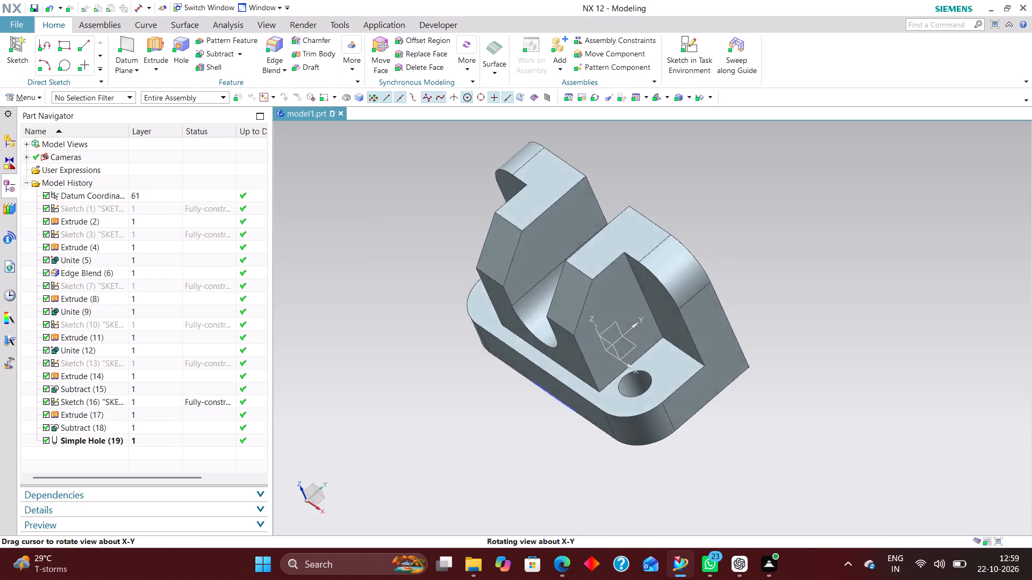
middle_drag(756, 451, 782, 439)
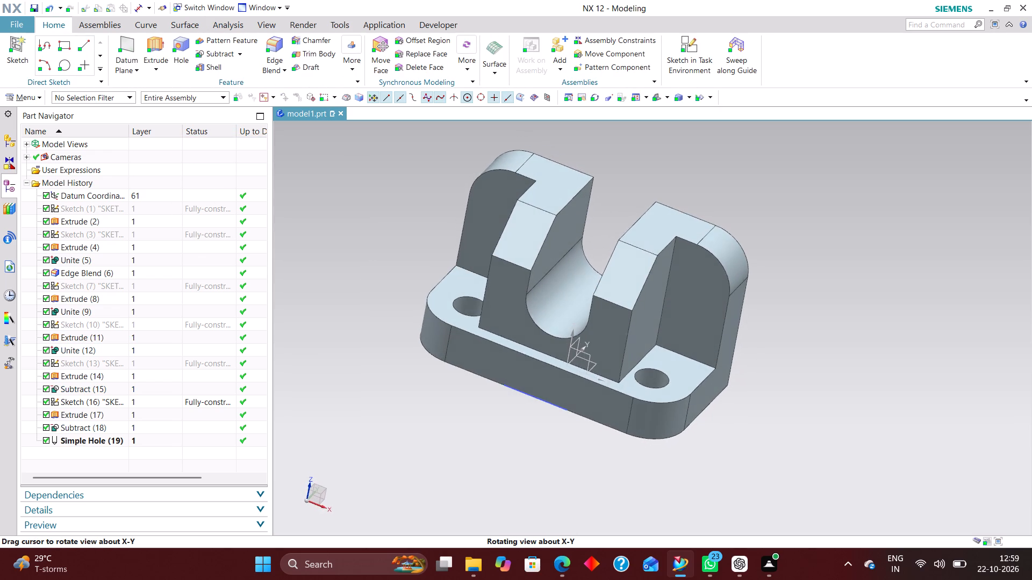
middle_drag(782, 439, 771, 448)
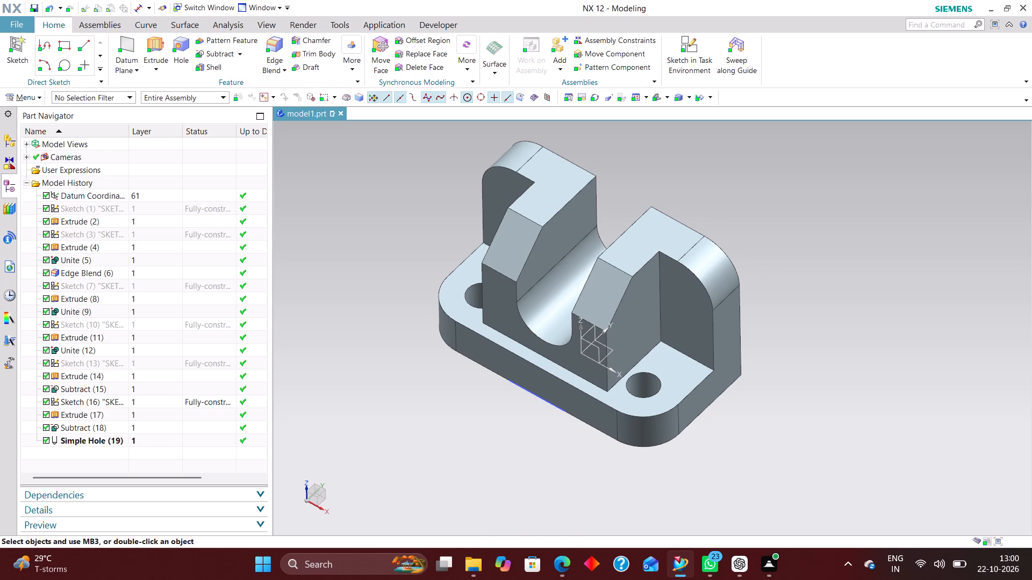
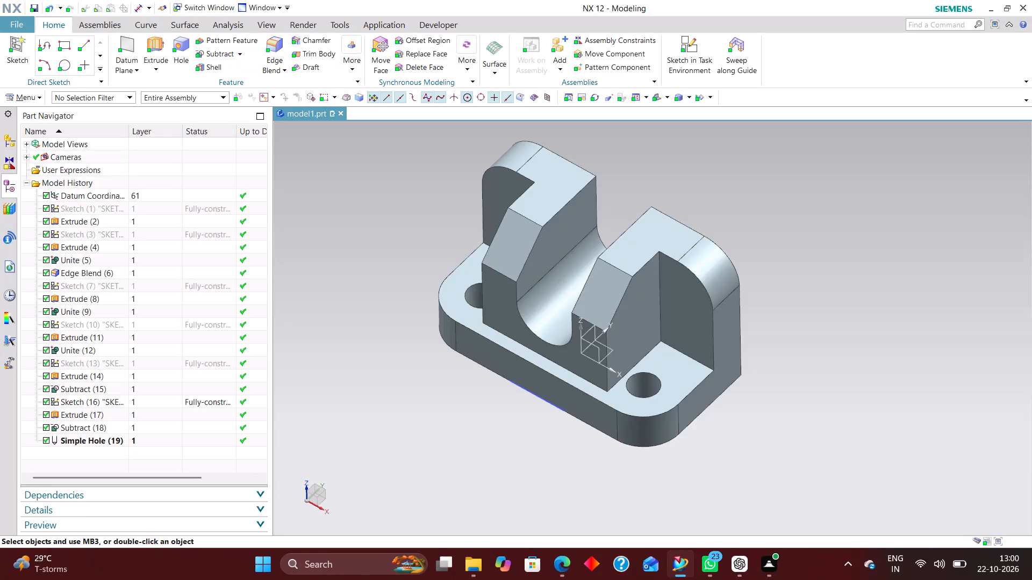
Examine the bracket's slotted support, side faces and base from several angles.
scroll(620, 317, up, 3)
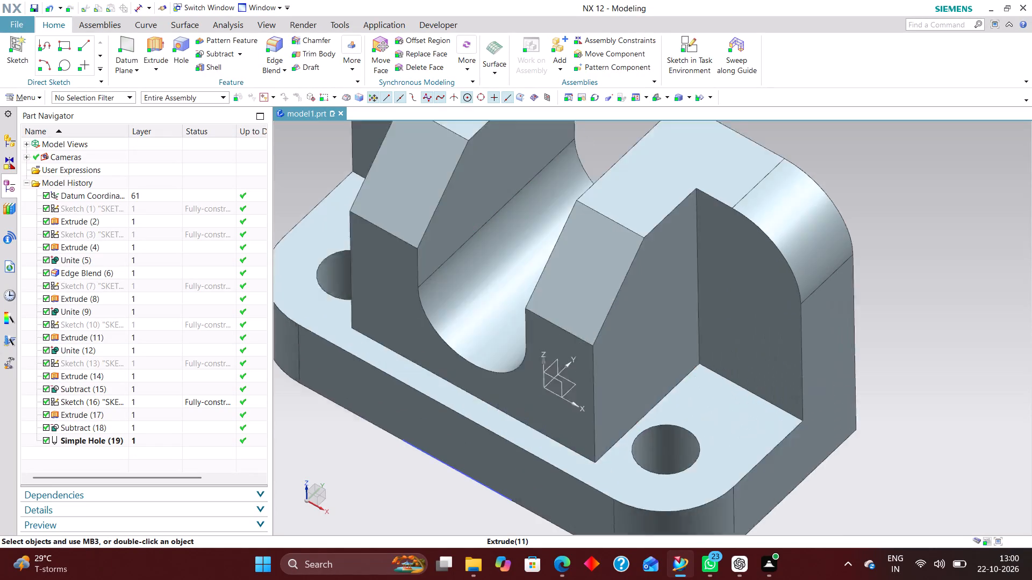
scroll(620, 317, up, 1)
scroll(791, 302, down, 3)
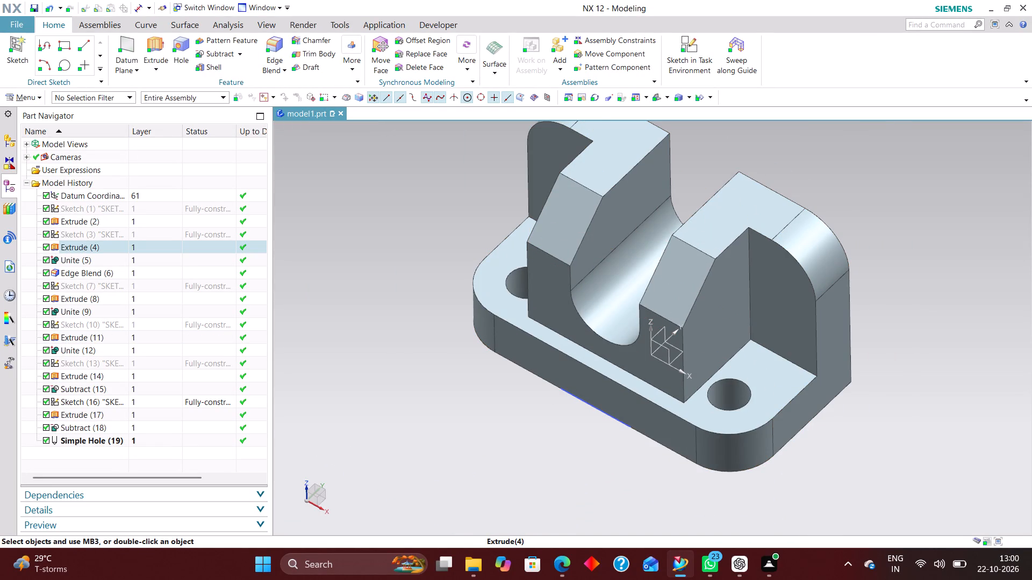
middle_drag(911, 469, 886, 446)
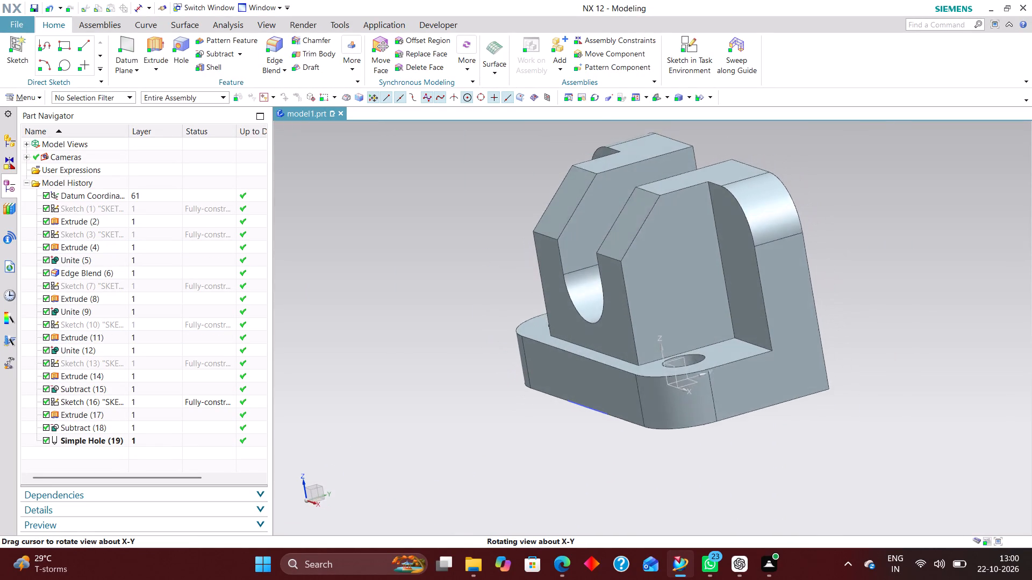
middle_drag(886, 446, 890, 448)
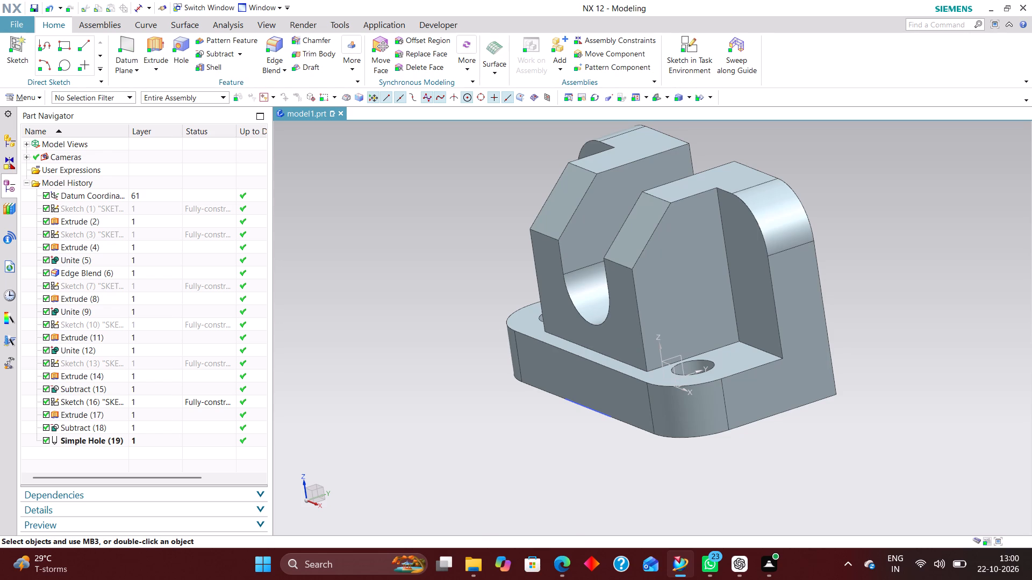
scroll(610, 254, down, 1)
scroll(618, 210, up, 3)
middle_drag(460, 228, 478, 211)
middle_drag(475, 210, 475, 210)
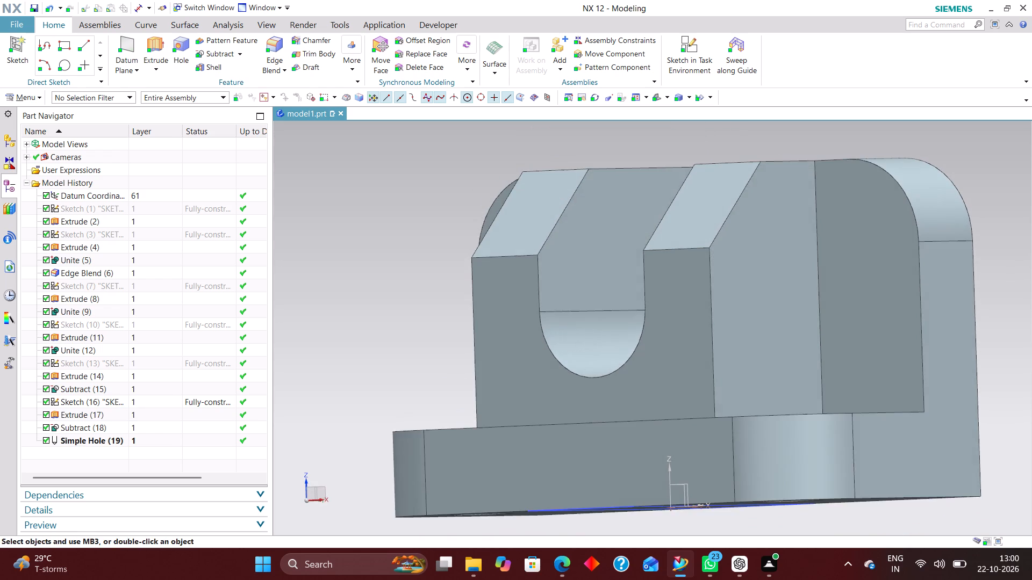
middle_drag(475, 210, 450, 226)
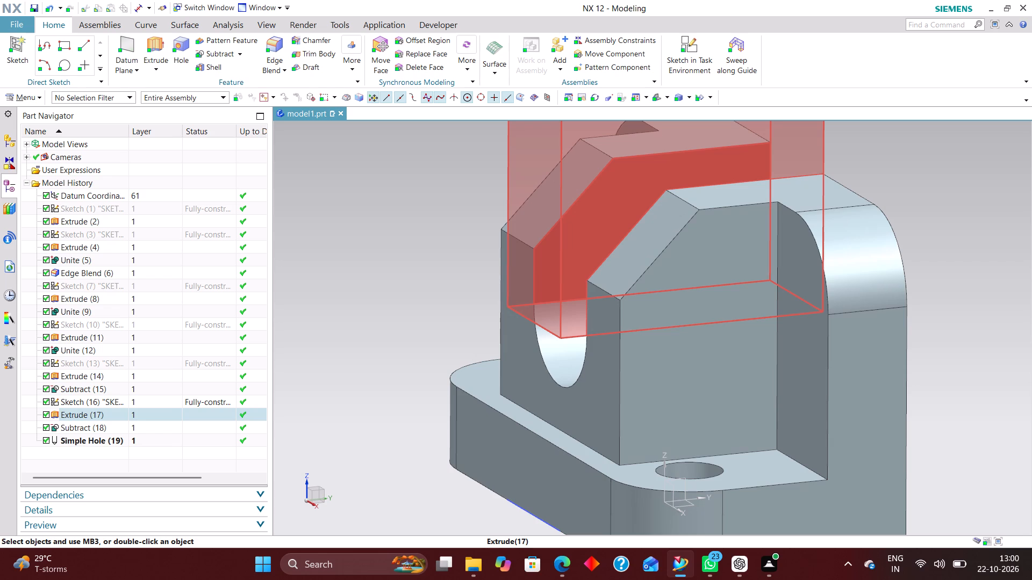
scroll(649, 317, up, 2)
scroll(649, 318, down, 3)
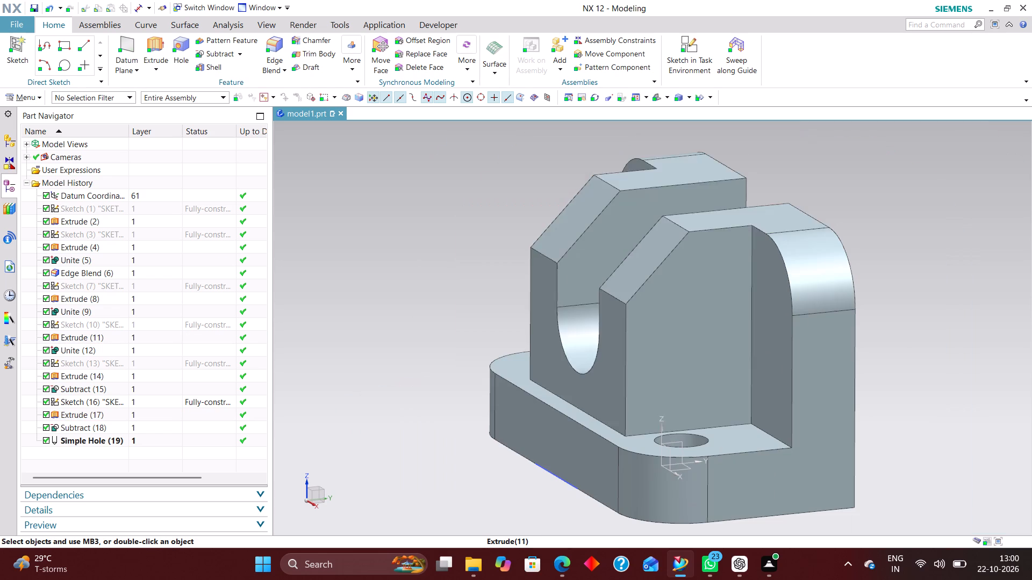
Start a hole on the support's outer side face, sketch a centre point below the sloped corner, and delete the extra point.
click(190, 46)
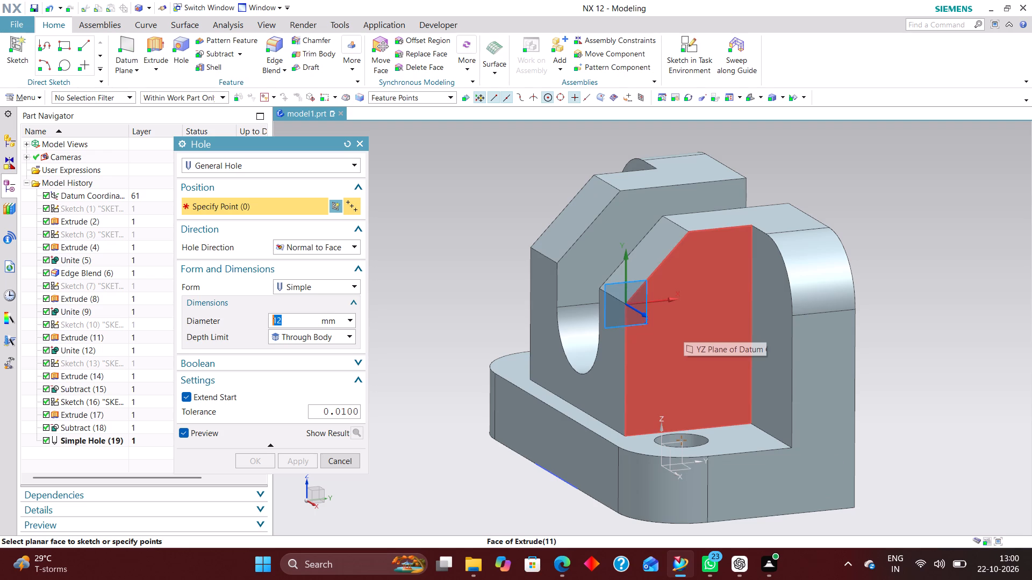
click(684, 328)
click(769, 338)
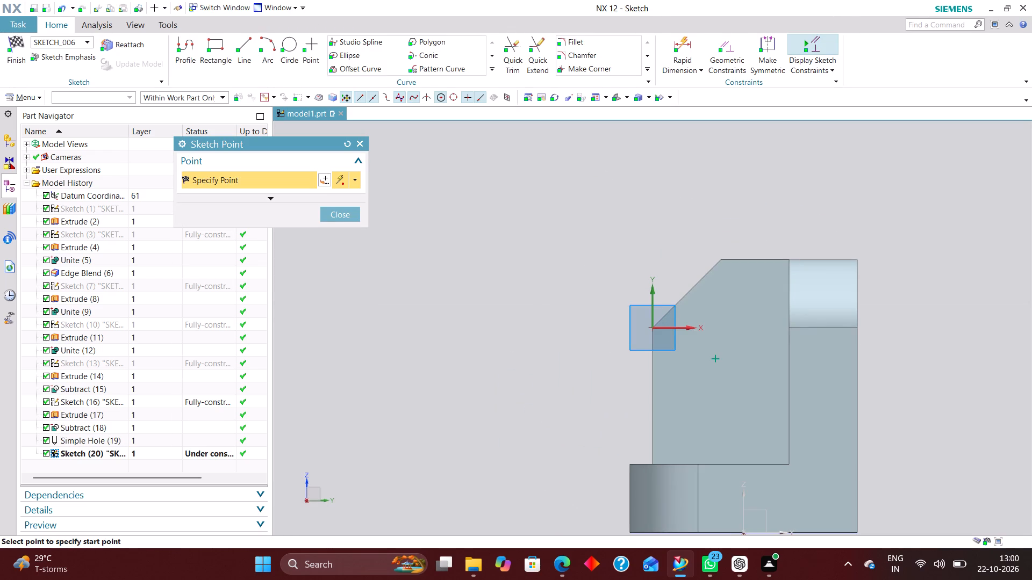
click(722, 327)
click(332, 208)
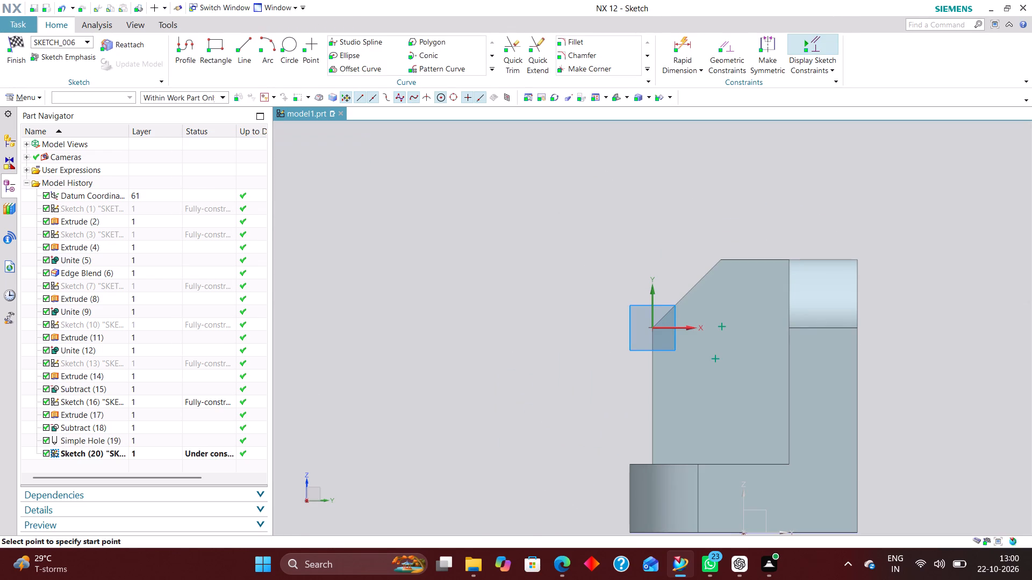
right_drag(714, 359, 513, 341)
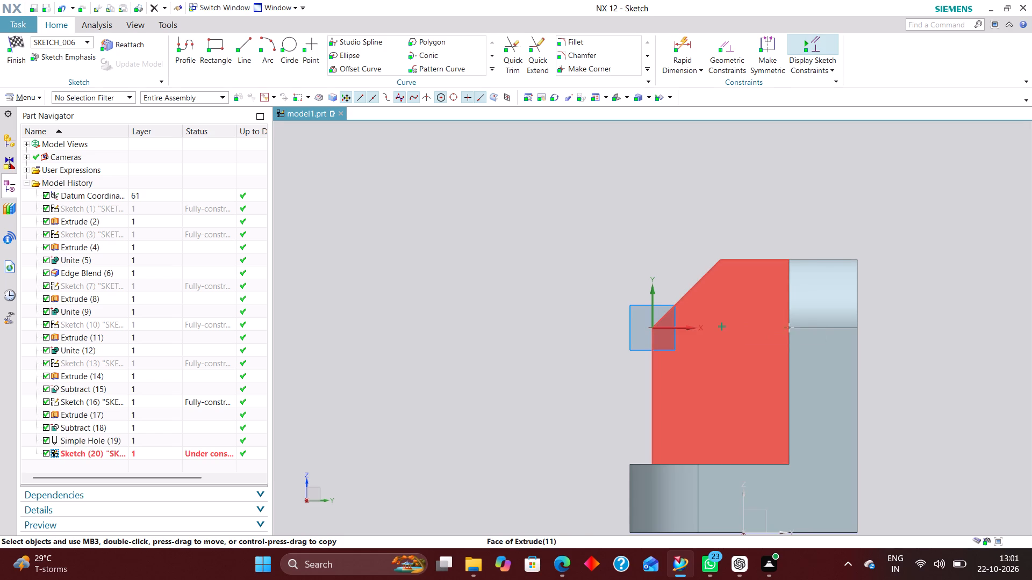
Constrain the hole's centre point to lie on the sketch's horizontal axis.
click(723, 51)
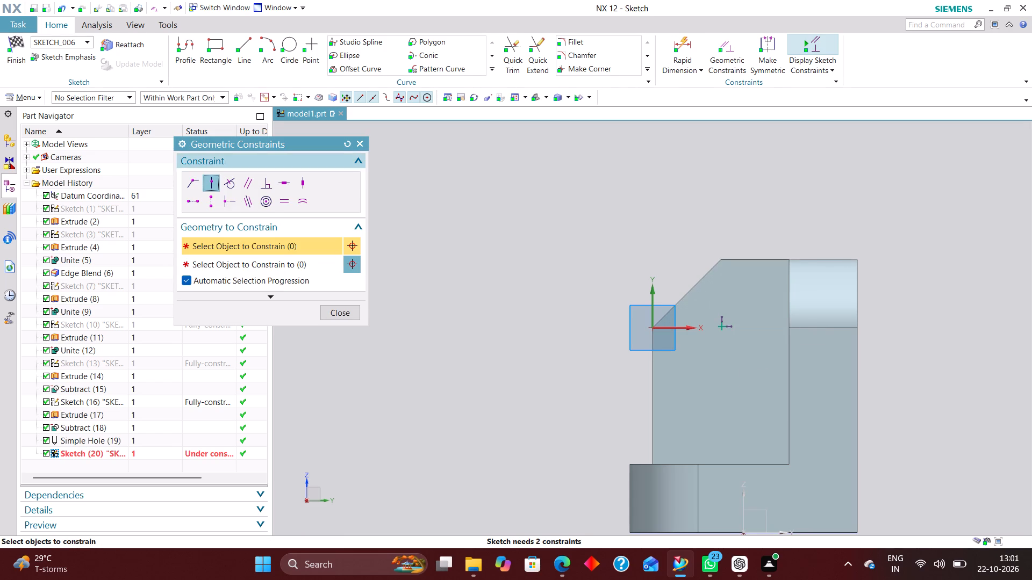
click(723, 326)
click(680, 327)
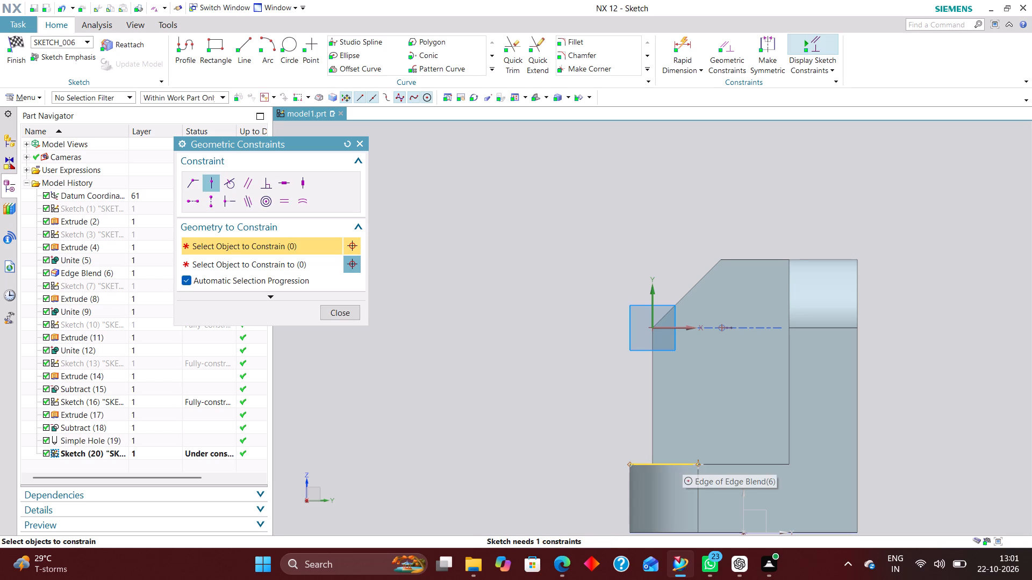
Dimension the hole's centre point 15 mm from the sketch's vertical axis with Rapid Dimension.
scroll(741, 322, up, 1)
click(673, 43)
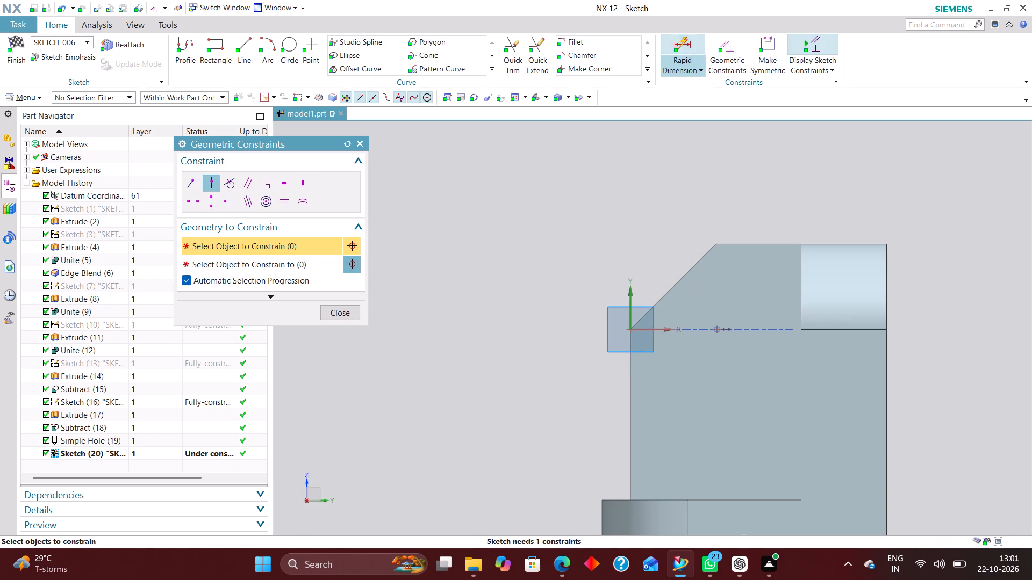
click(628, 297)
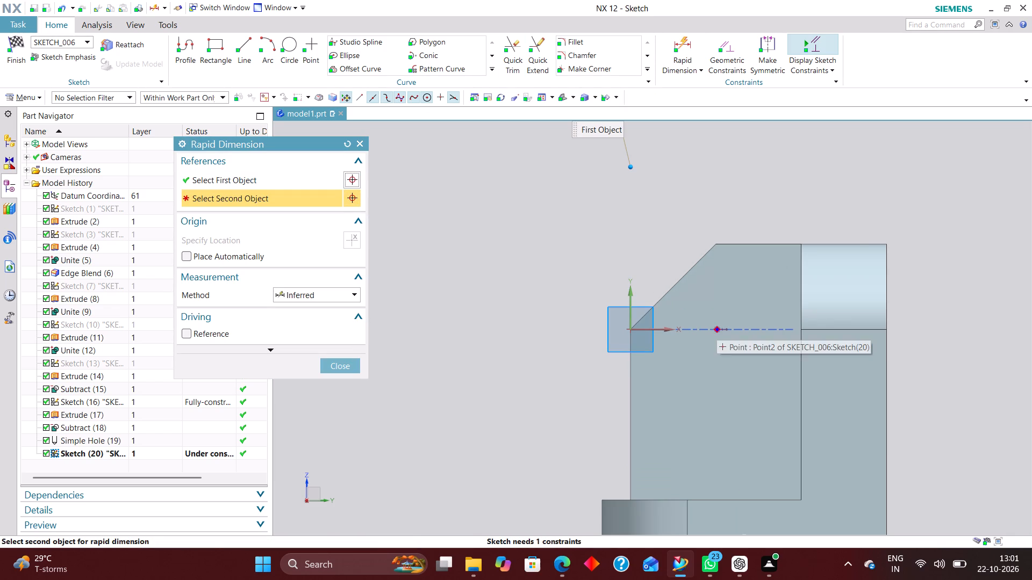
click(716, 329)
click(677, 416)
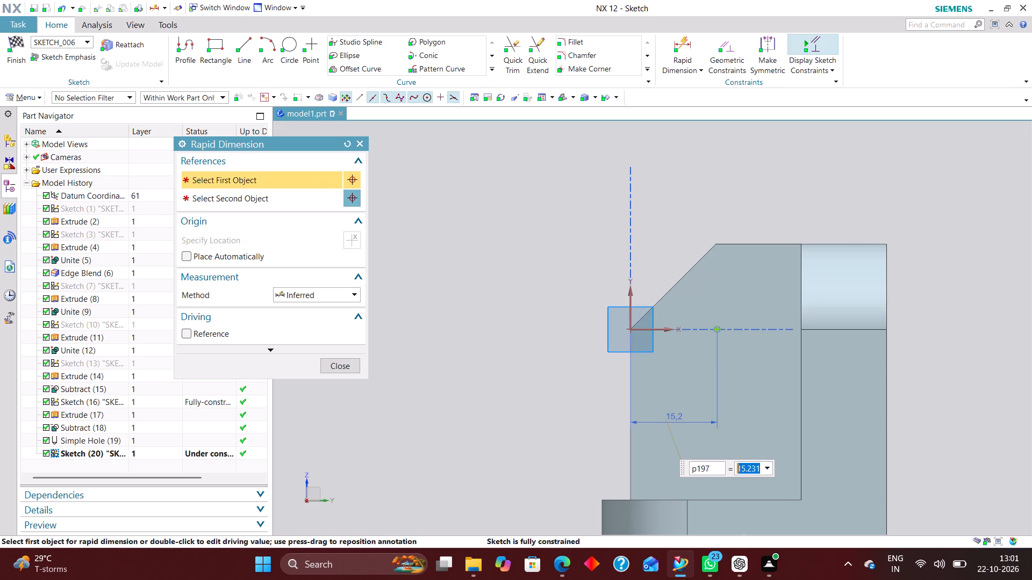
text(15)
key(Return)
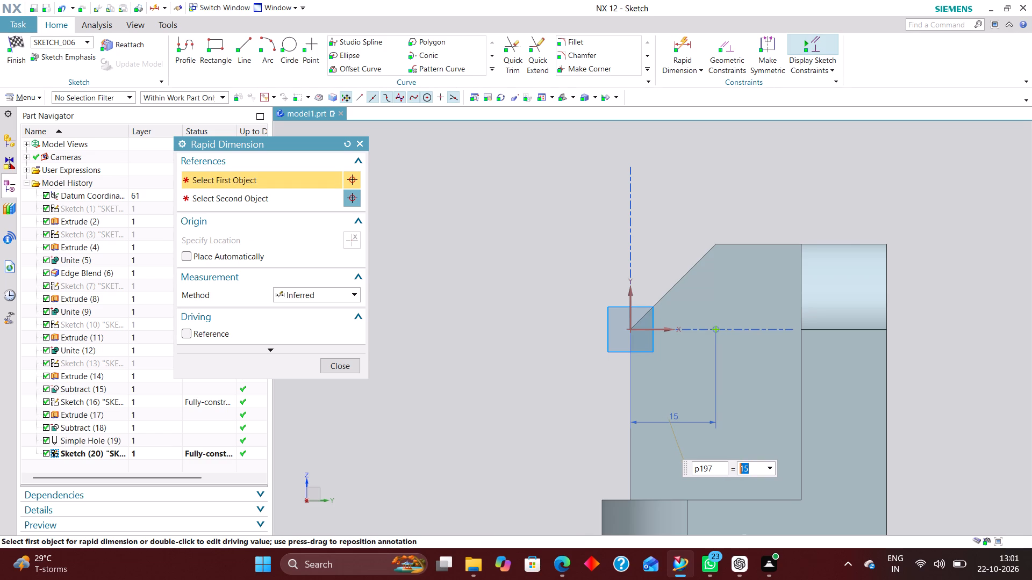
click(345, 367)
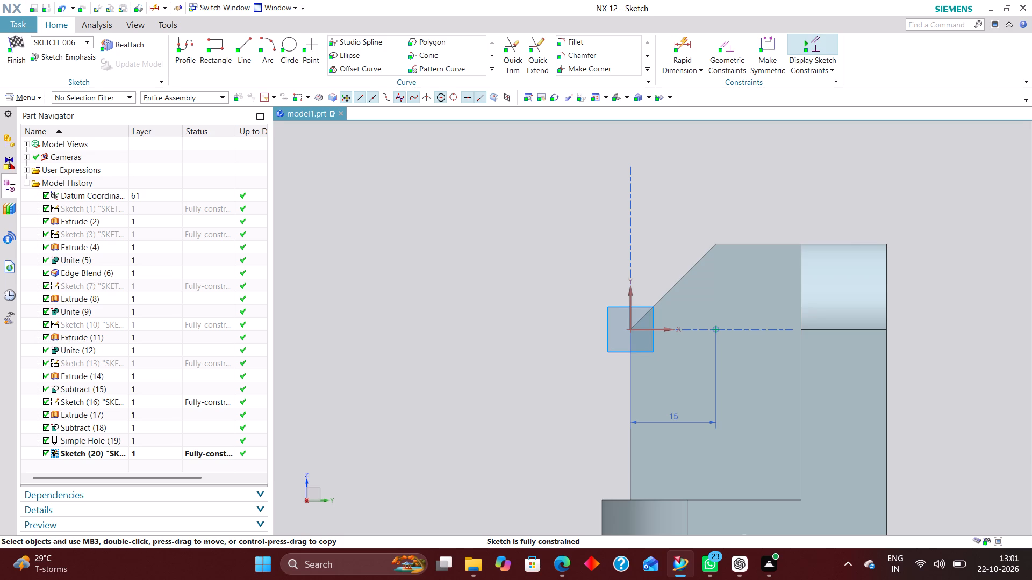
Finish the position sketch and create a simple 9 mm diameter hole through the body, normal to the face.
click(20, 45)
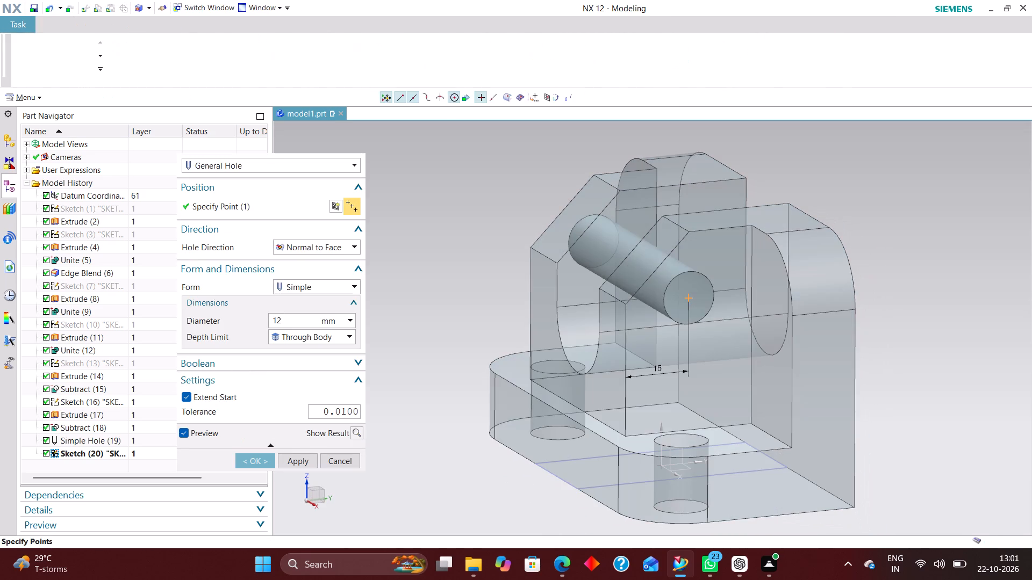
drag(284, 319, 226, 318)
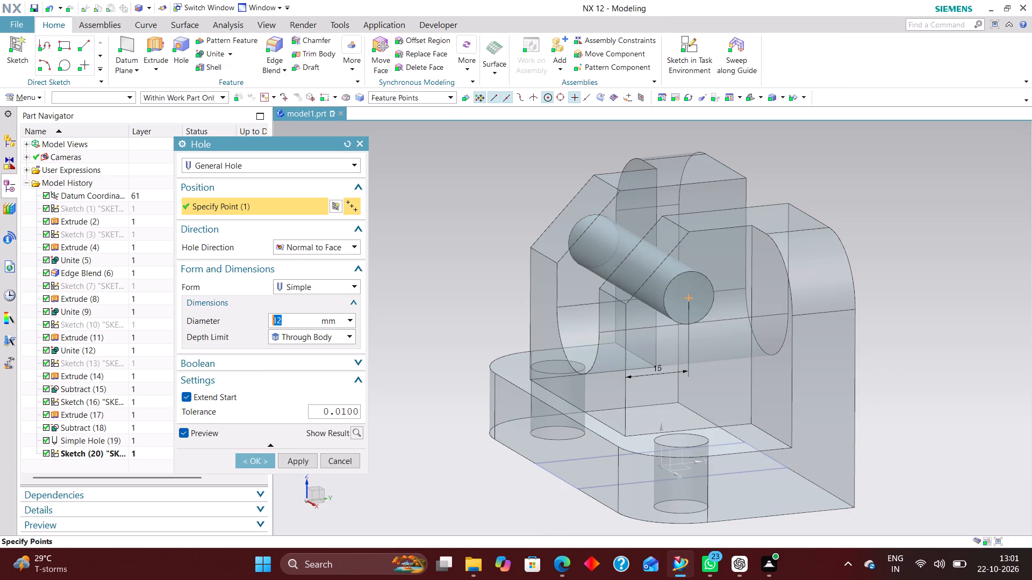
key(9)
key(Return)
click(253, 461)
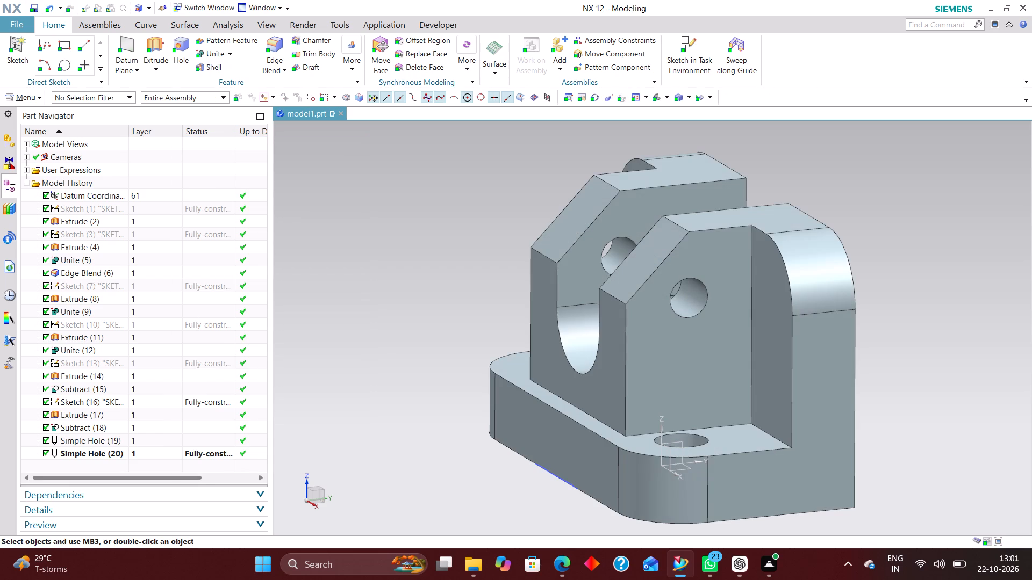
Examine the cross hole through both support arms from several angles and in the isometric view.
scroll(455, 302, down, 3)
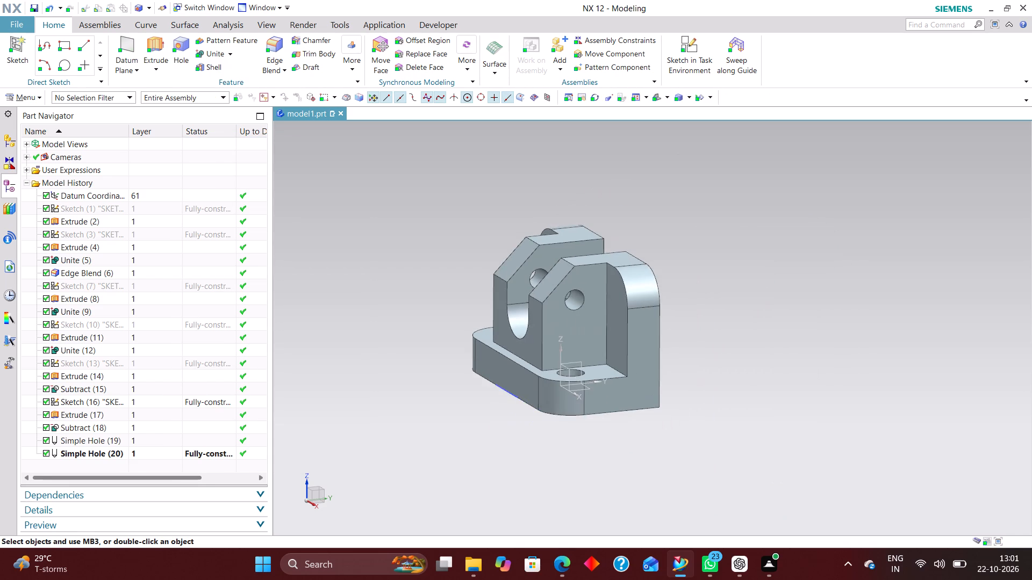
middle_drag(432, 329, 484, 374)
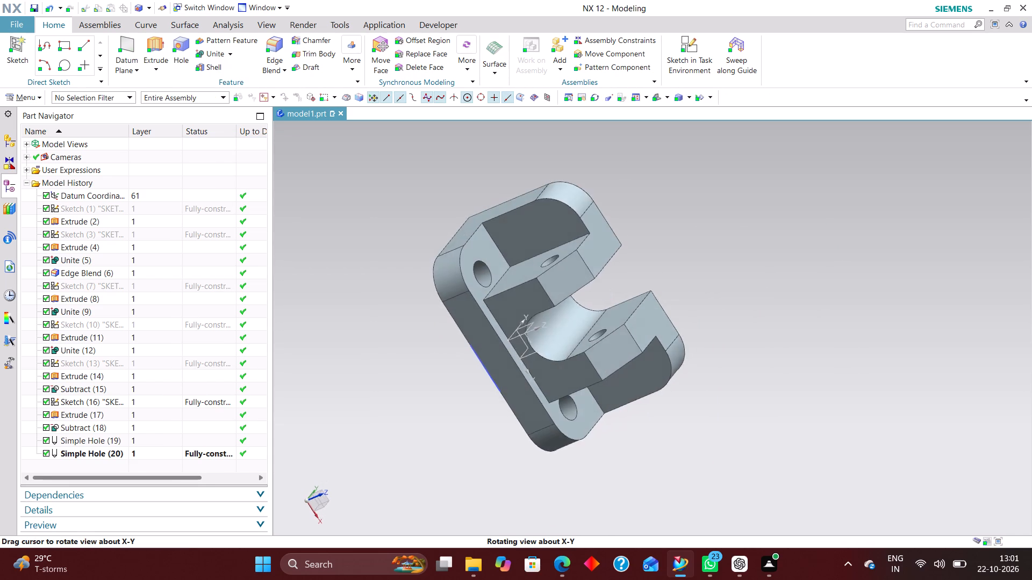
middle_drag(484, 374, 468, 367)
key(End)
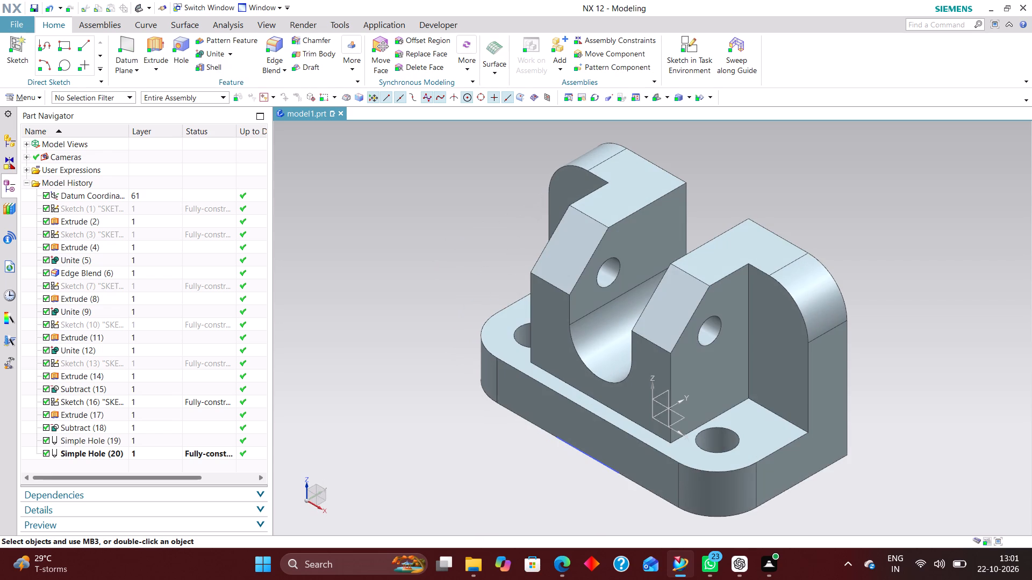
scroll(813, 311, down, 2)
scroll(878, 284, up, 1)
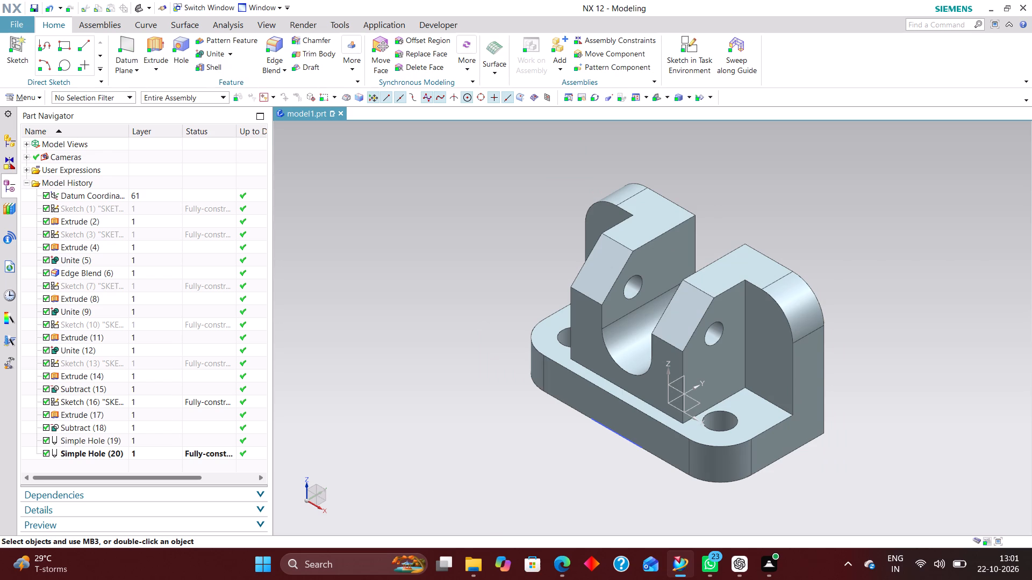
scroll(740, 352, down, 2)
scroll(764, 386, up, 1)
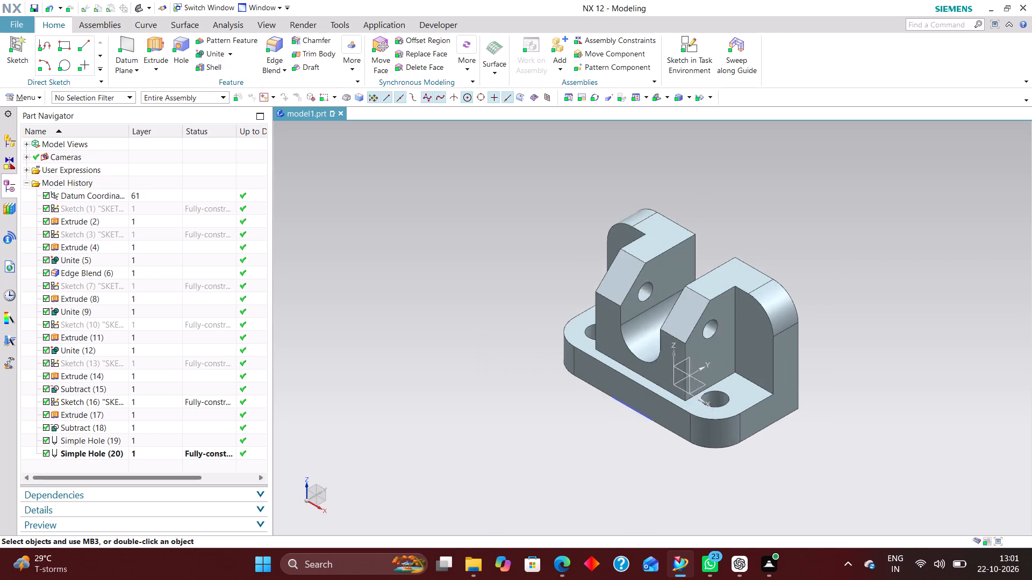
scroll(764, 386, up, 2)
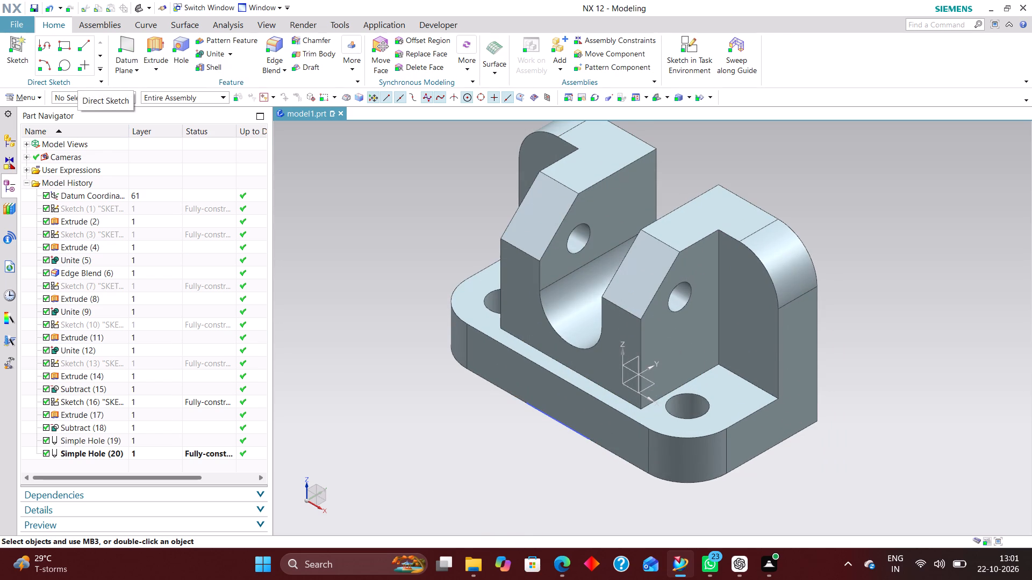
scroll(116, 310, down, 5)
Group the two Simple Hole features into a top-level feature group named HOLES.
ctrl+click(110, 438)
ctrl+click(104, 454)
right_click(104, 454)
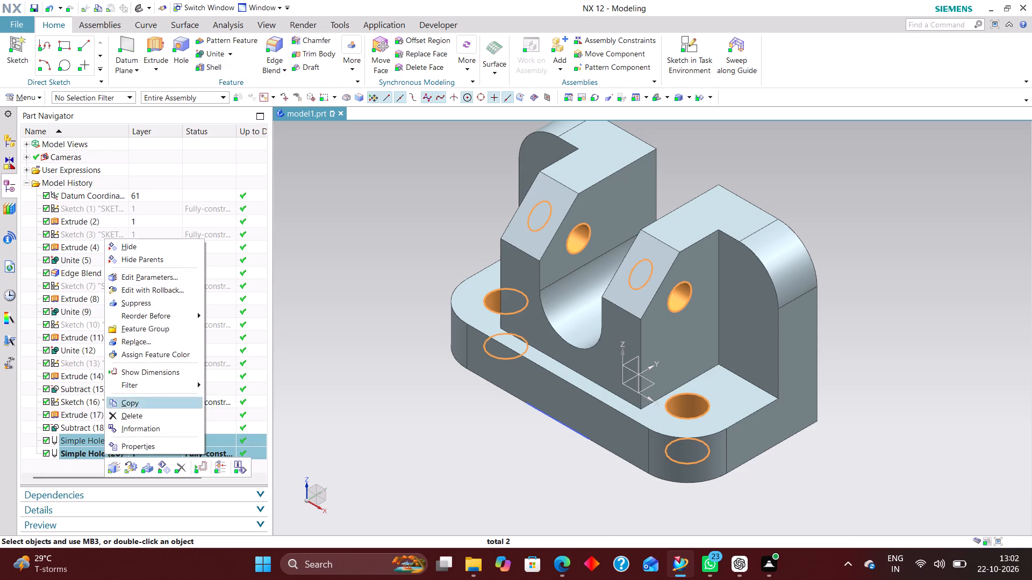
click(147, 330)
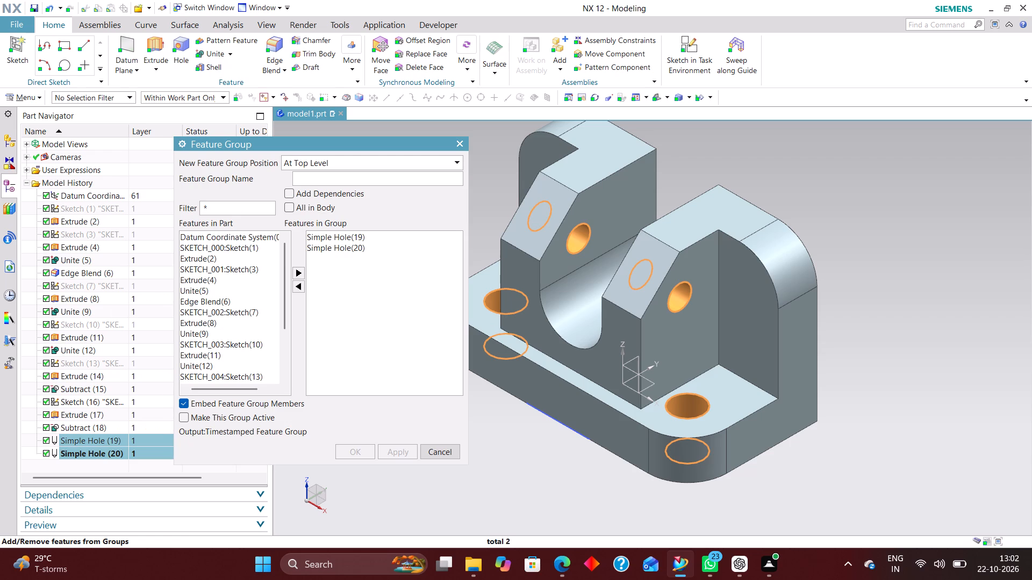
text(HOLES)
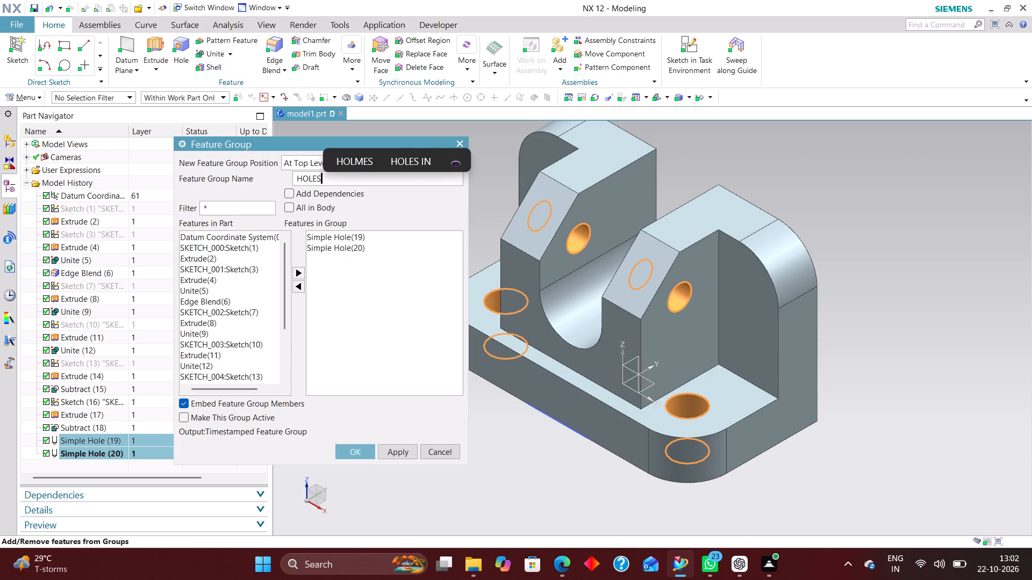
key(Return)
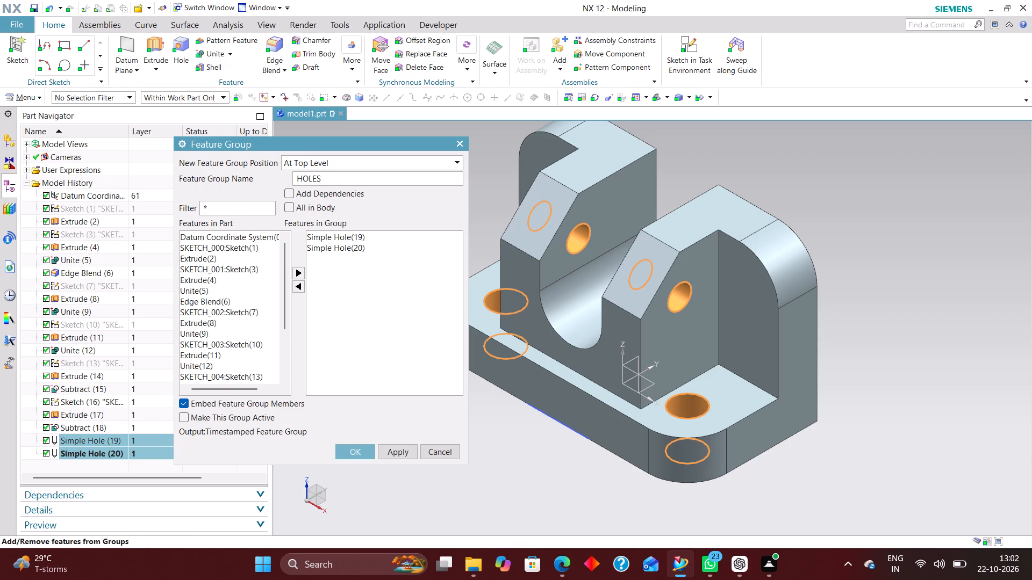
click(360, 451)
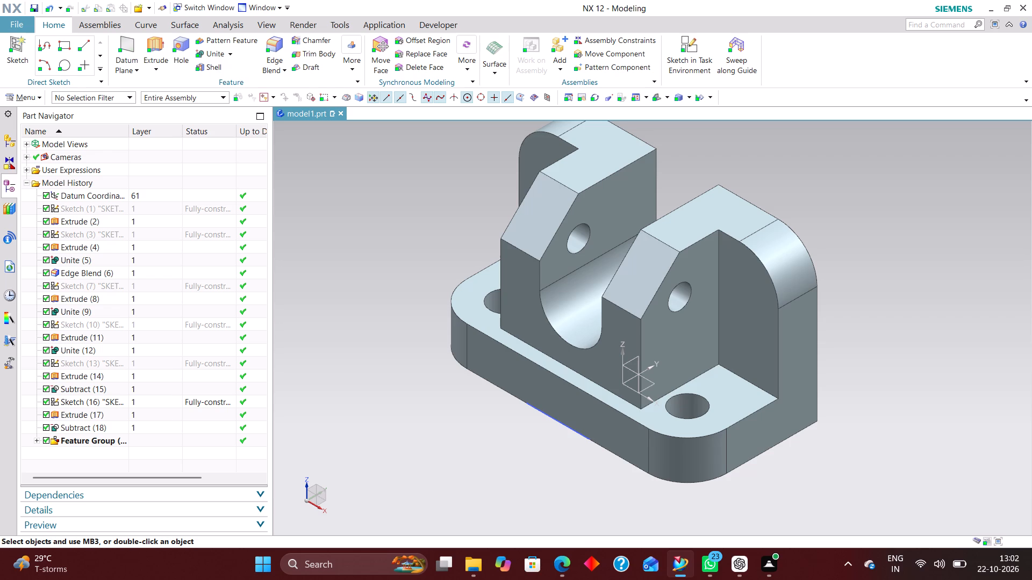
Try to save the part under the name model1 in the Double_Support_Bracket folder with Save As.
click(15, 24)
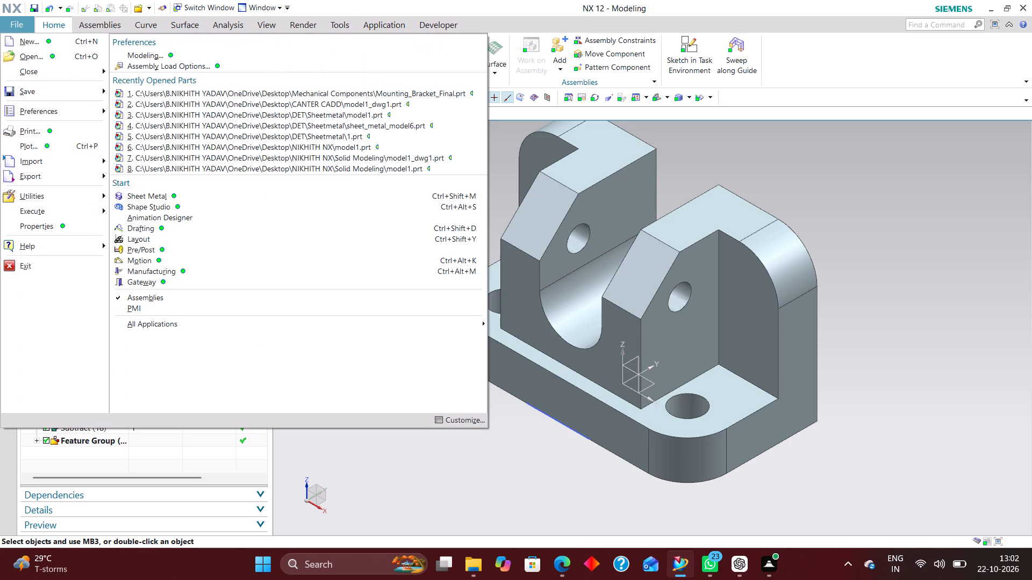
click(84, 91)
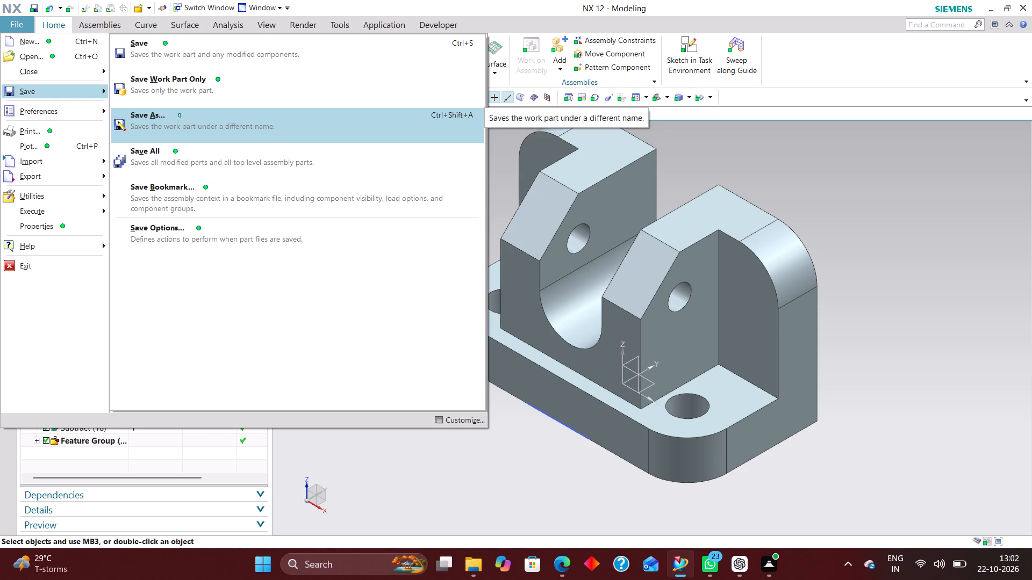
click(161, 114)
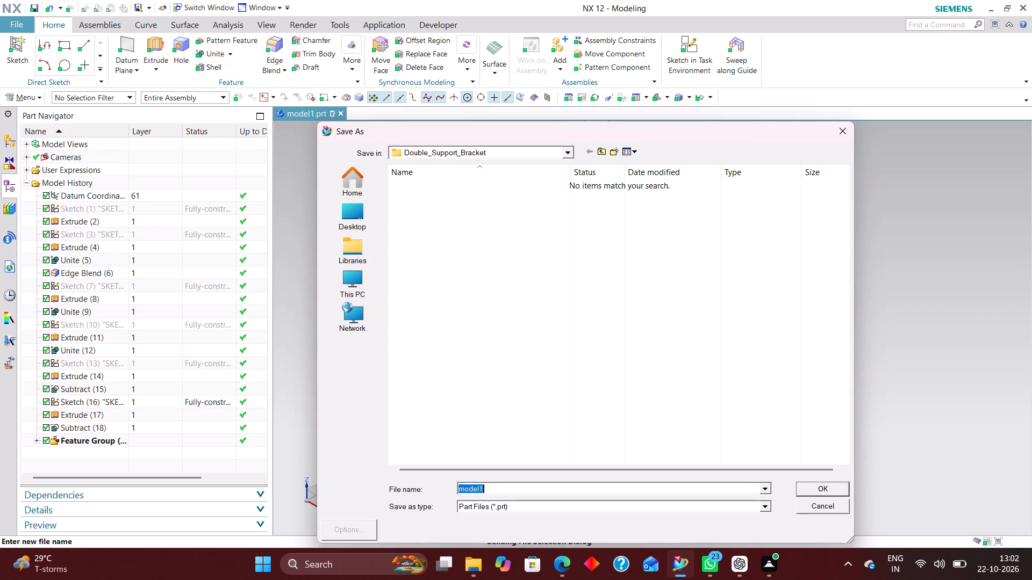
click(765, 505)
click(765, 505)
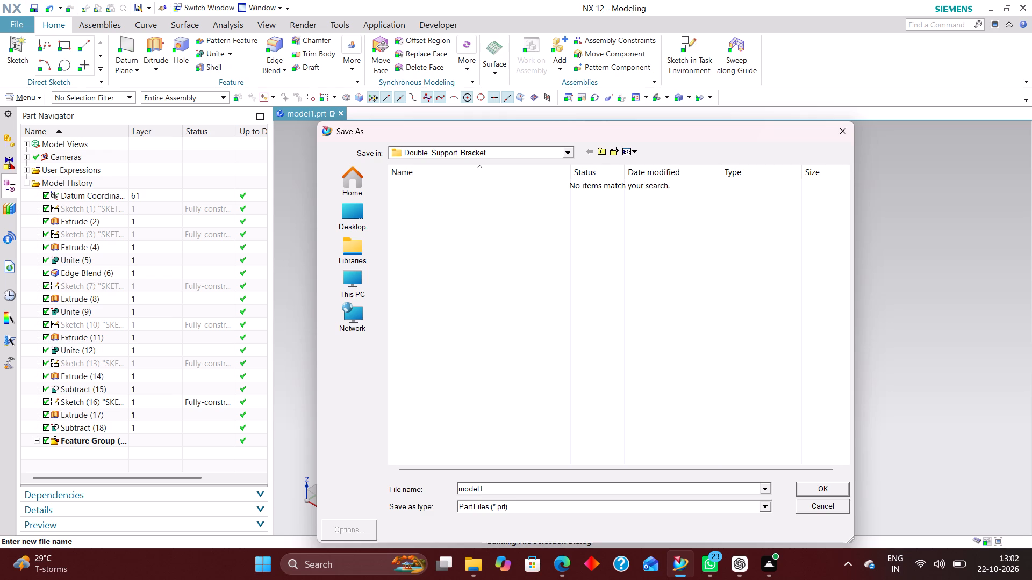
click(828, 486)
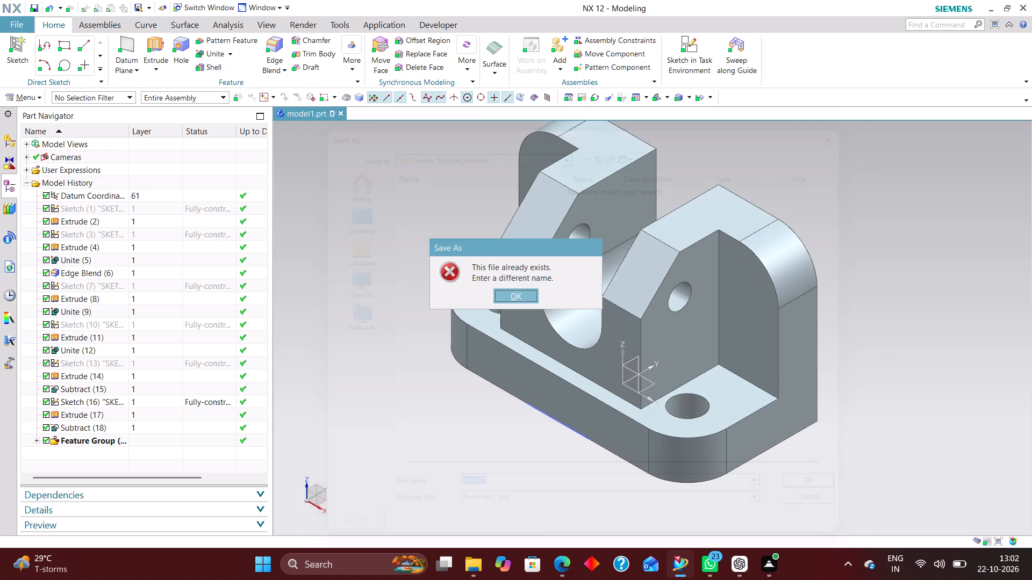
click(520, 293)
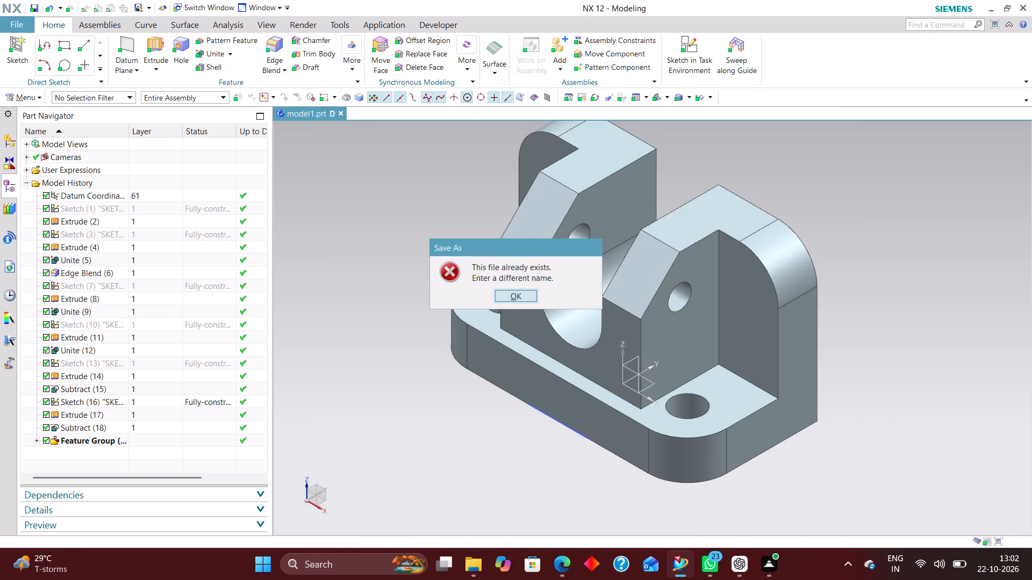
Save the part as Double_Support_Bracket.prt in the Double_Support_Bracket folder.
click(489, 489)
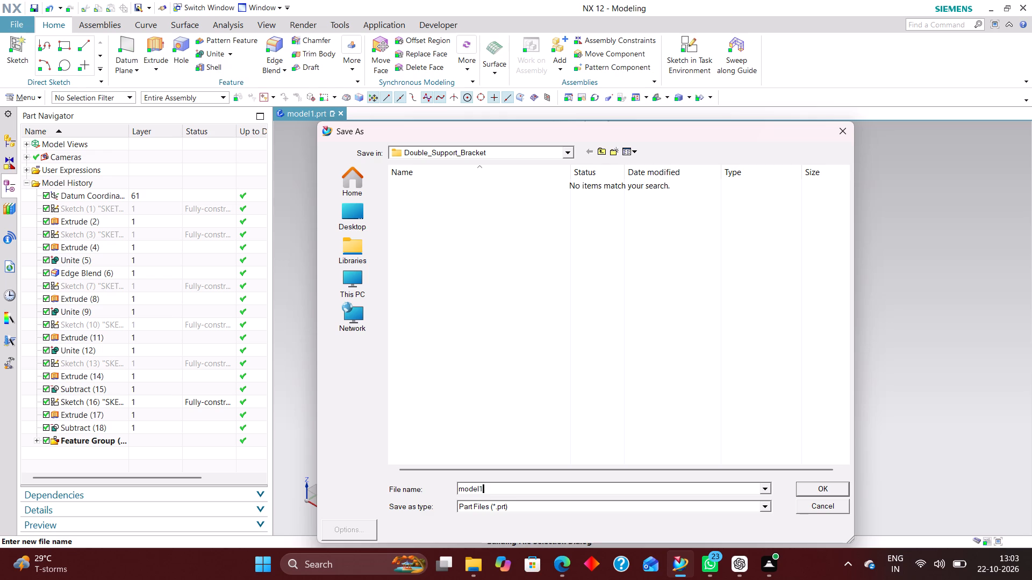
key(BackSpace)
key(BackSpace)
key(BackSpace)
key(BackSpace)
key(BackSpace)
key(BackSpace)
key(BackSpace)
key(BackSpace)
key(BackSpace)
key(BackSpace)
key(BackSpace)
key(BackSpace)
key(BackSpace)
key(BackSpace)
key(BackSpace)
key(BackSpace)
text(doubl)
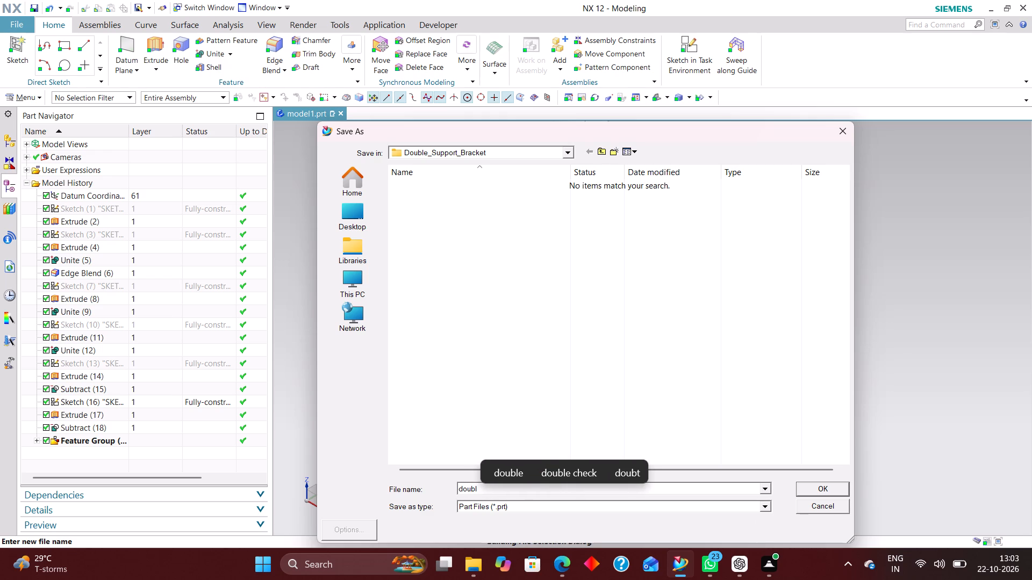
key(BackSpace)
key(BackSpace)
key(BackSpace)
key(BackSpace)
key(BackSpace)
key(BackSpace)
key(BackSpace)
key(BackSpace)
key(BackSpace)
key(BackSpace)
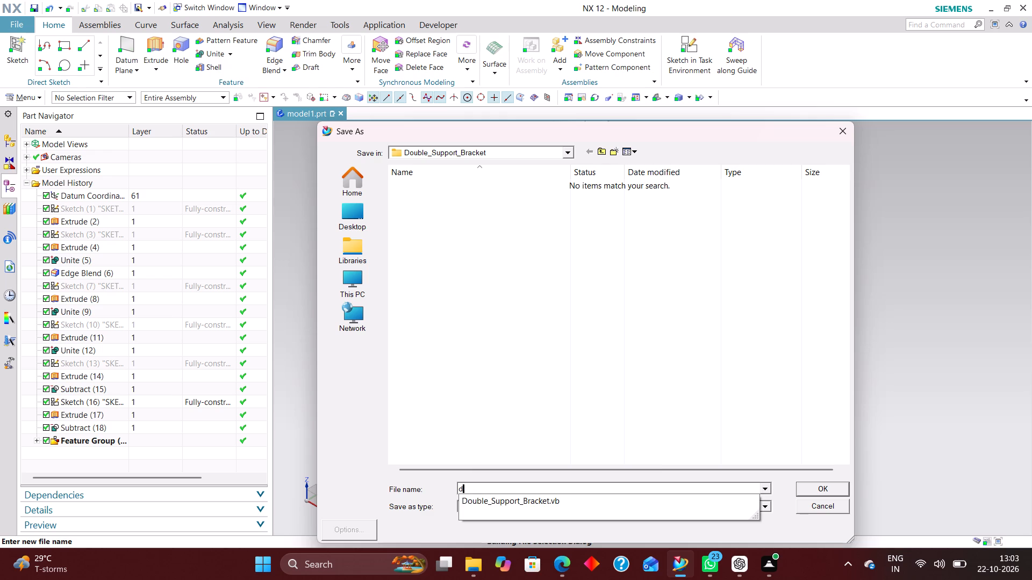
text(Do)
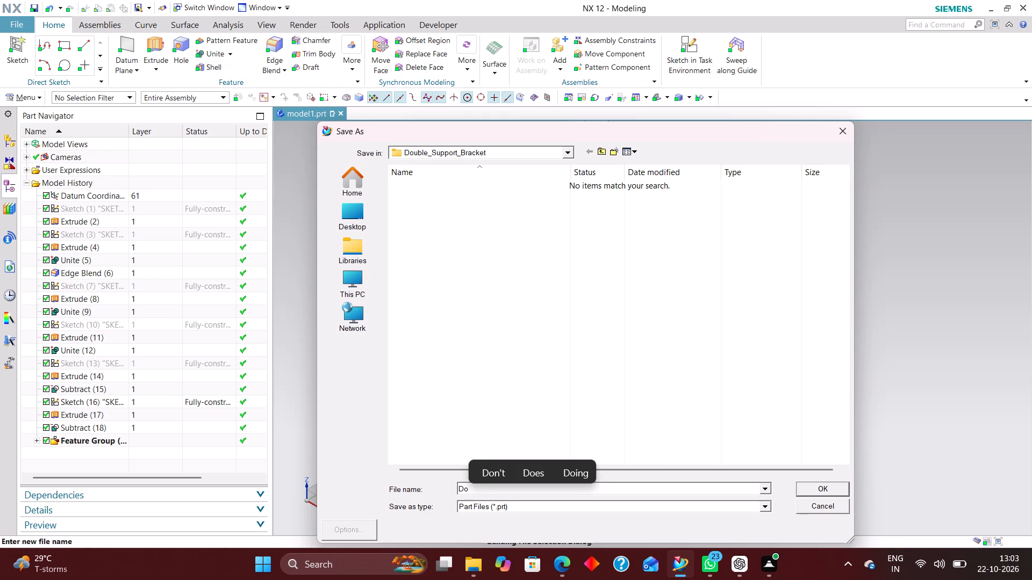
text(ub)
text(le)
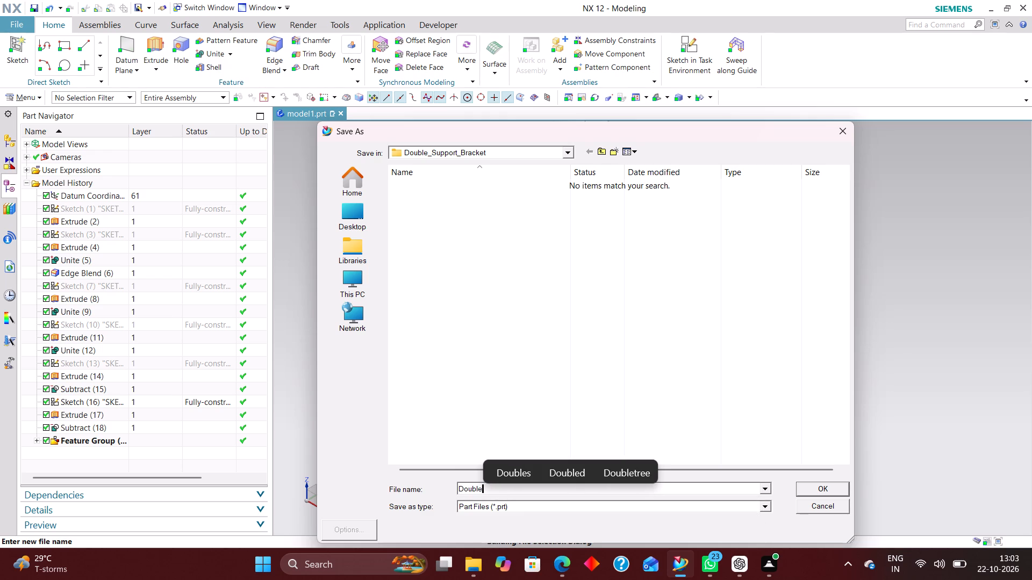
key(shift+underscore)
key(shift+s)
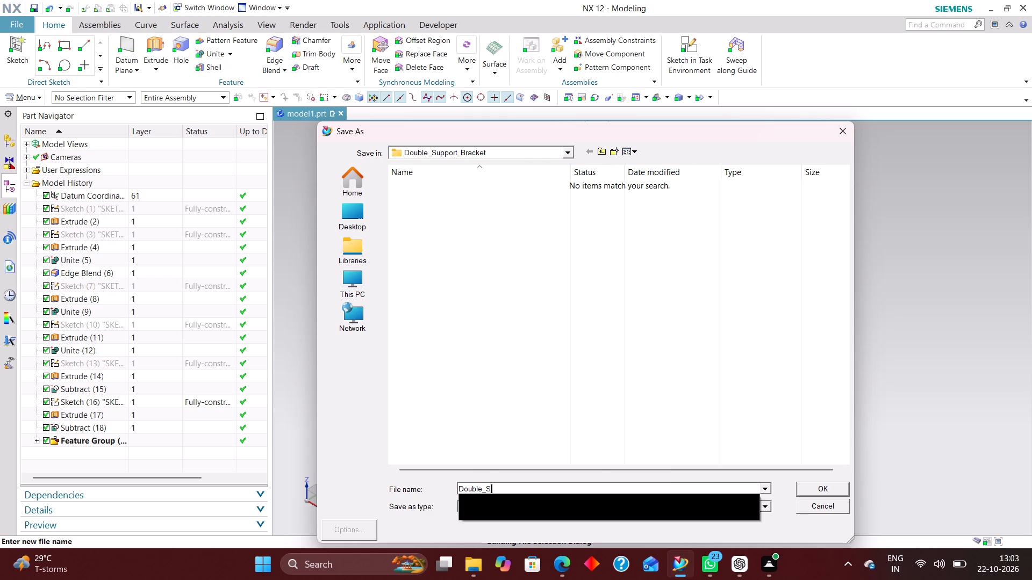
key(u)
text(pport)
key(shift+underscore)
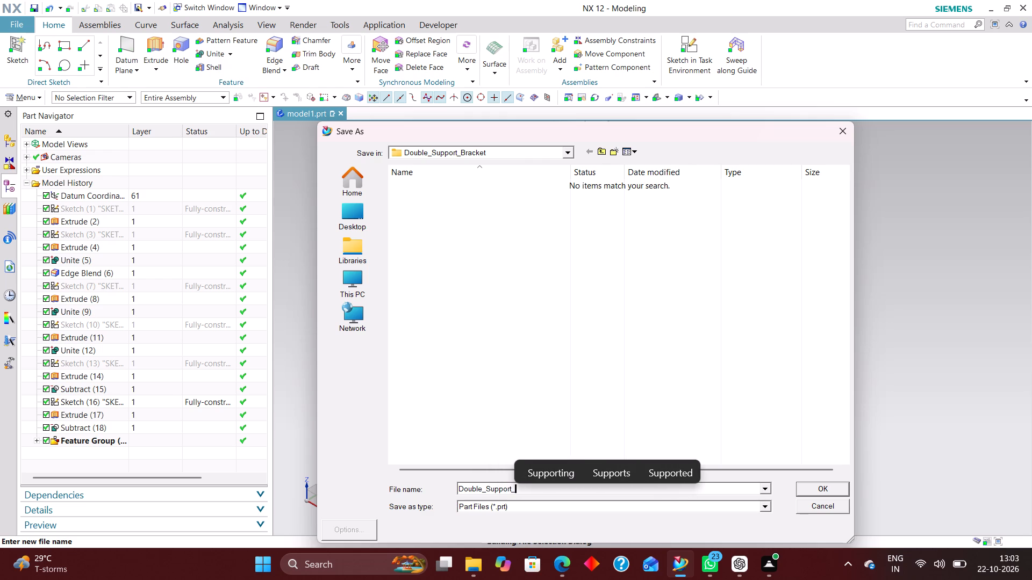
text(Bracket)
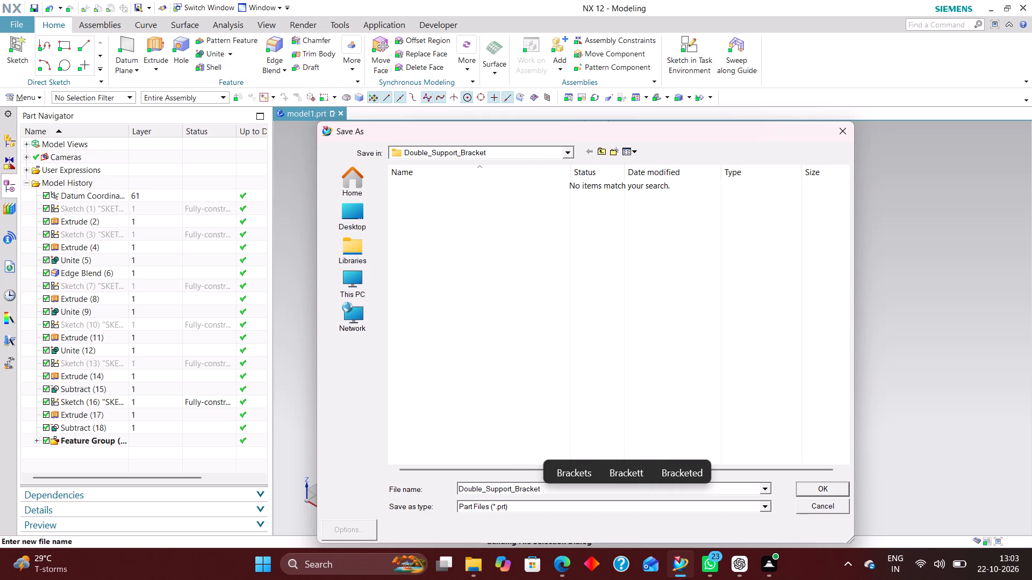
text(.prt)
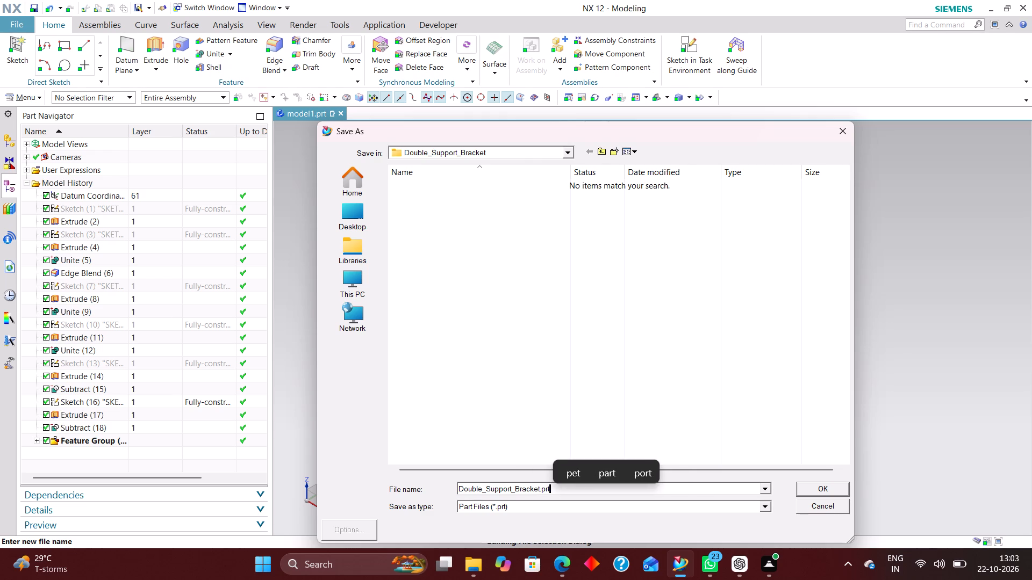
click(823, 489)
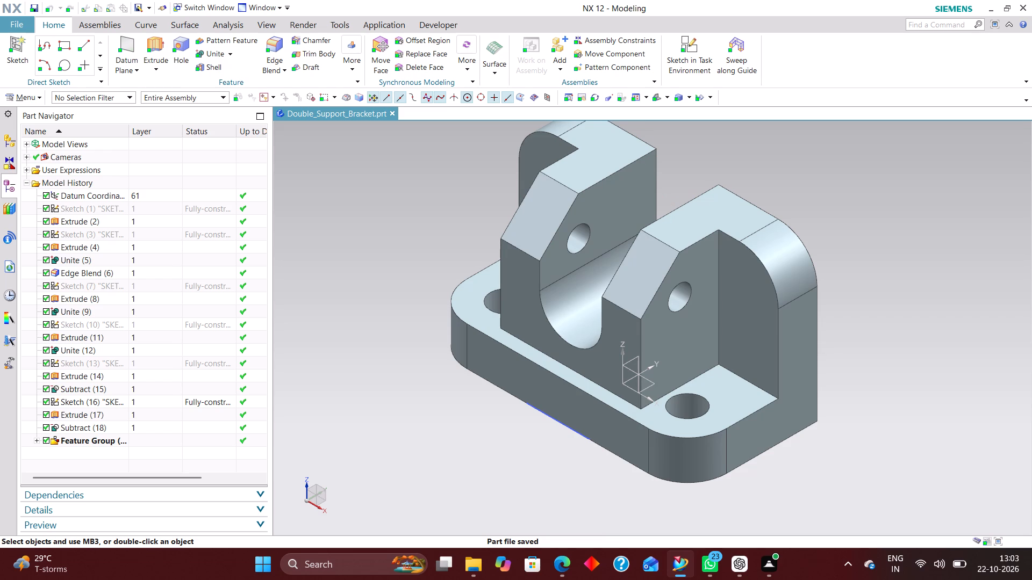
Stop the journal recording.
click(436, 23)
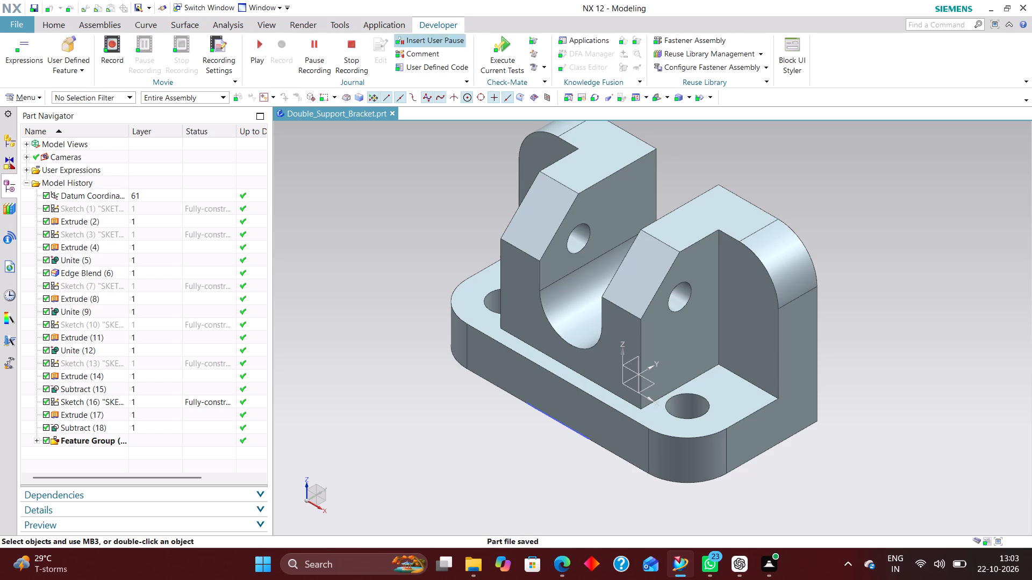
click(356, 47)
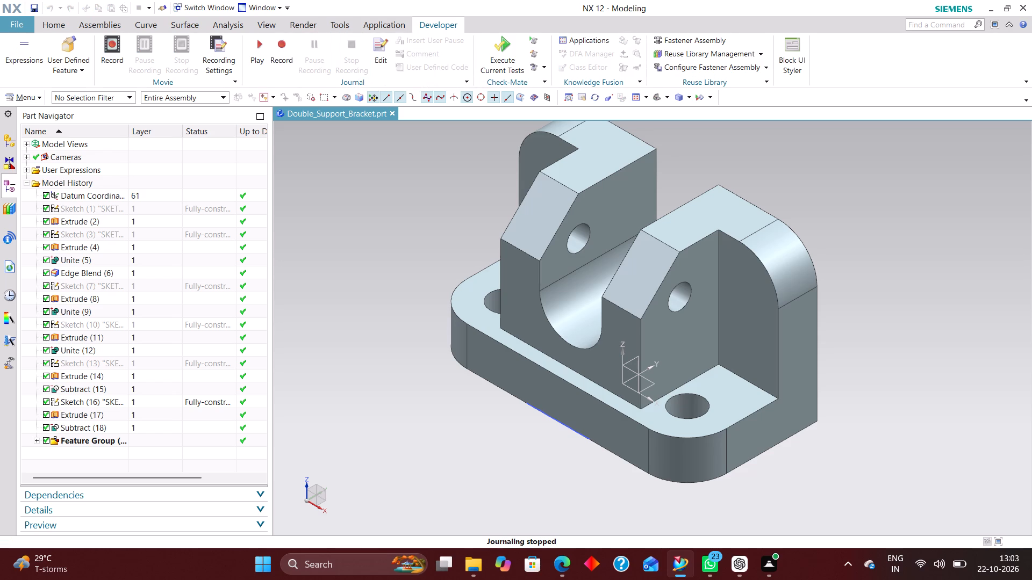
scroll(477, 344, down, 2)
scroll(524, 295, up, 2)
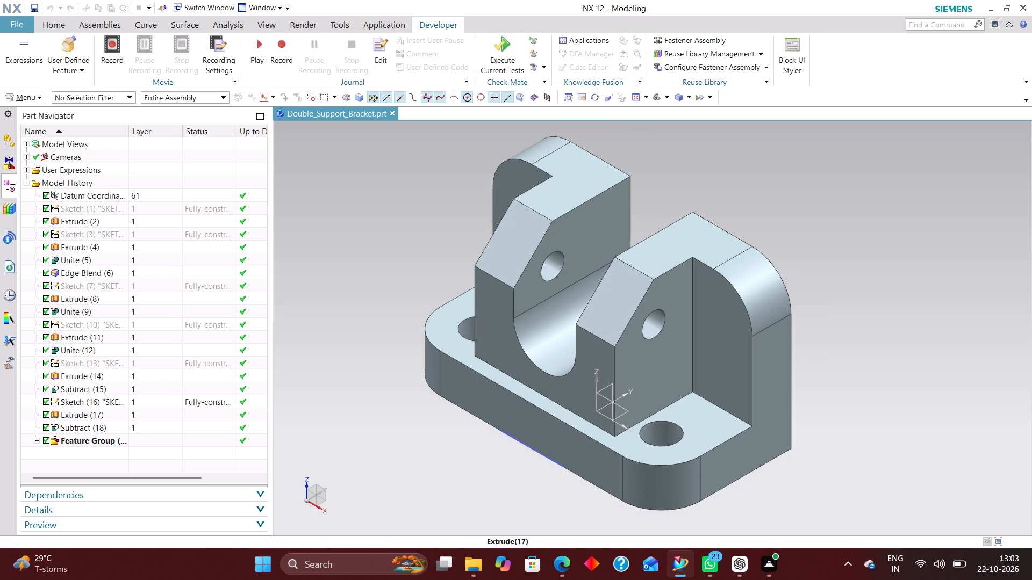